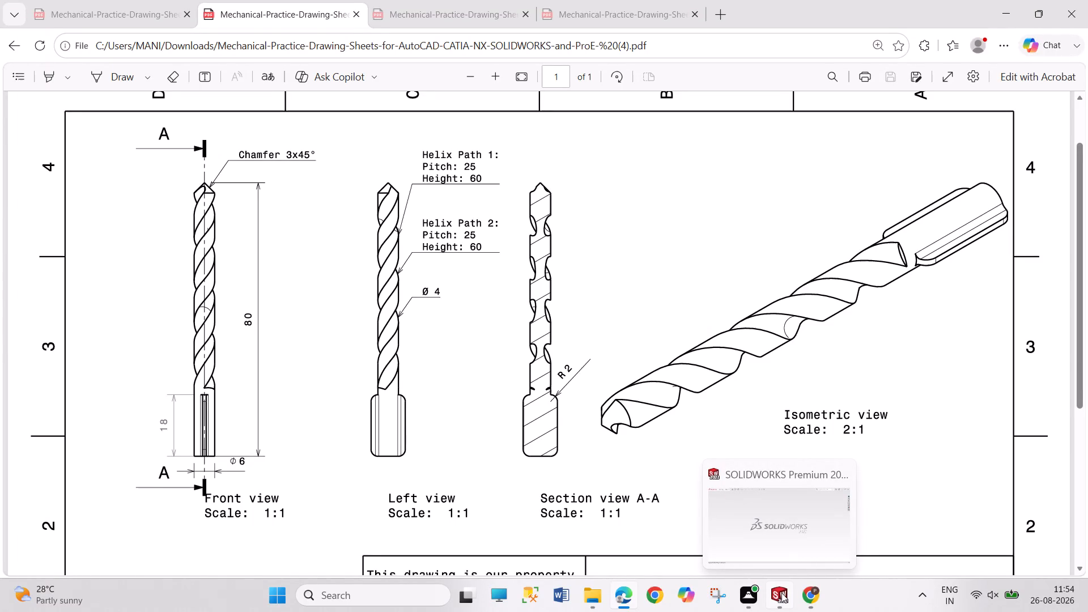
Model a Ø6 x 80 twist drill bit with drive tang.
Switch to SOLIDWORKS and create a new part document.
left_click(781, 593)
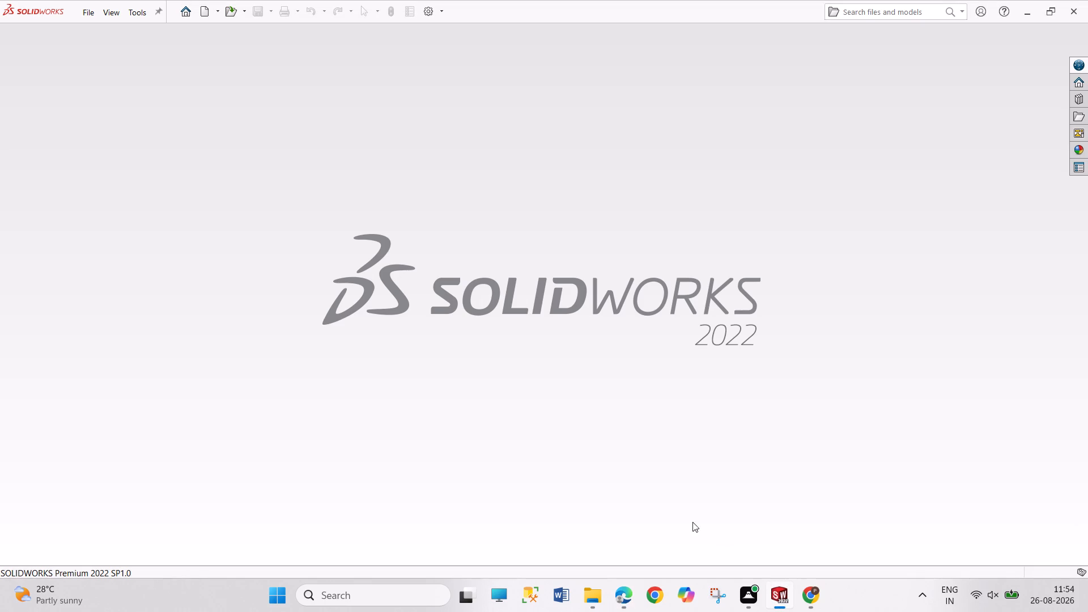
left_click(197, 4)
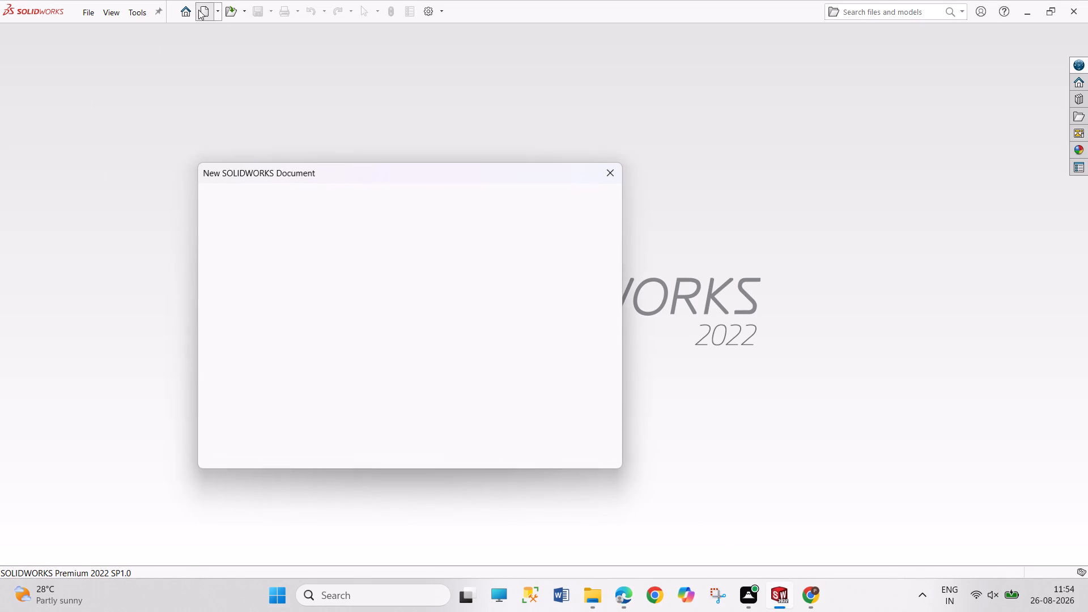
left_click(281, 288)
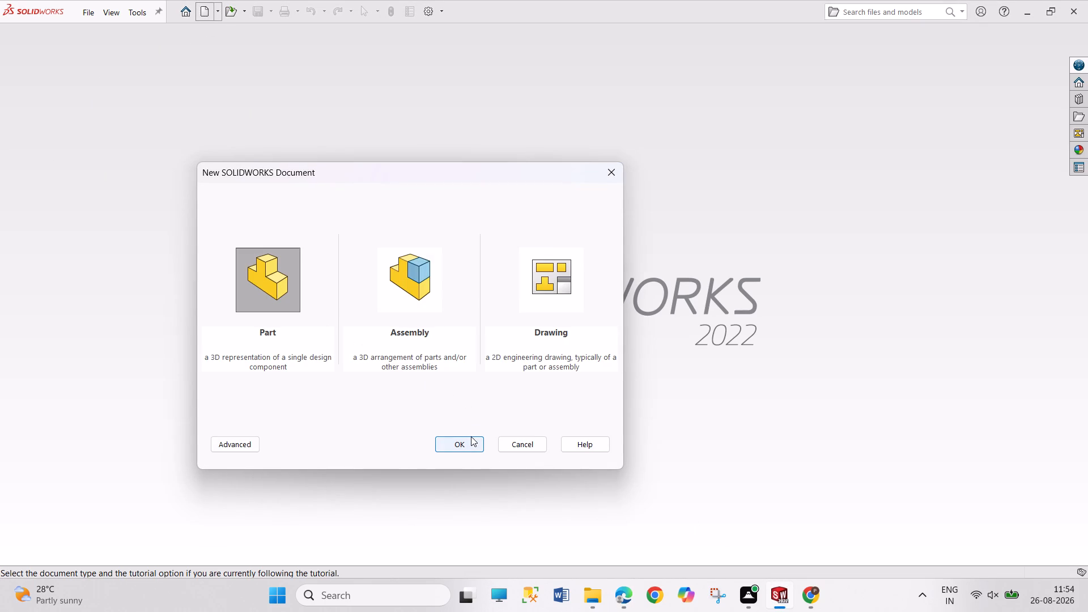
left_click(471, 436)
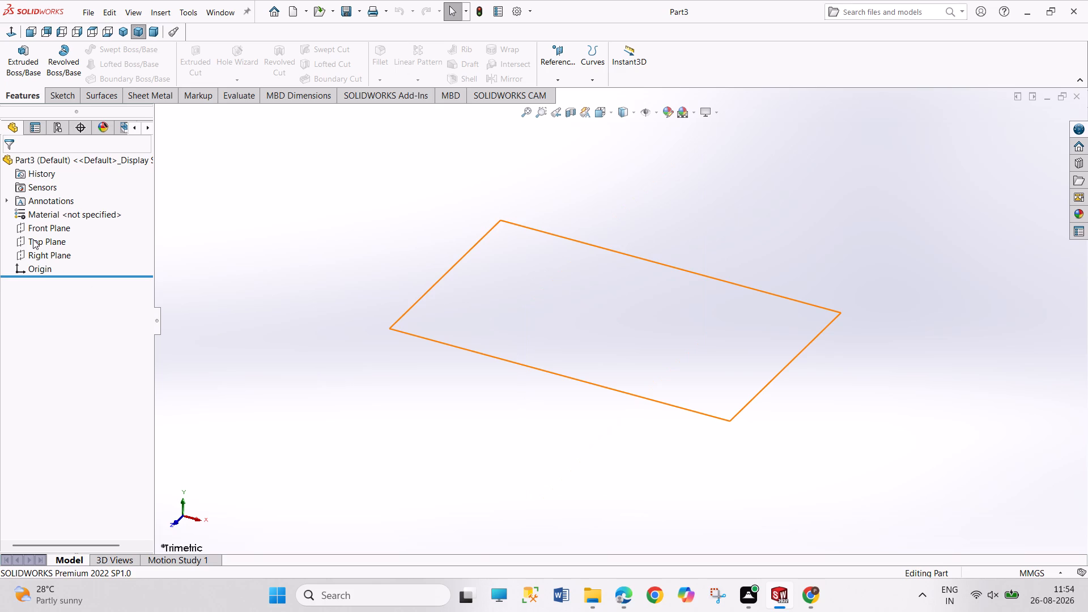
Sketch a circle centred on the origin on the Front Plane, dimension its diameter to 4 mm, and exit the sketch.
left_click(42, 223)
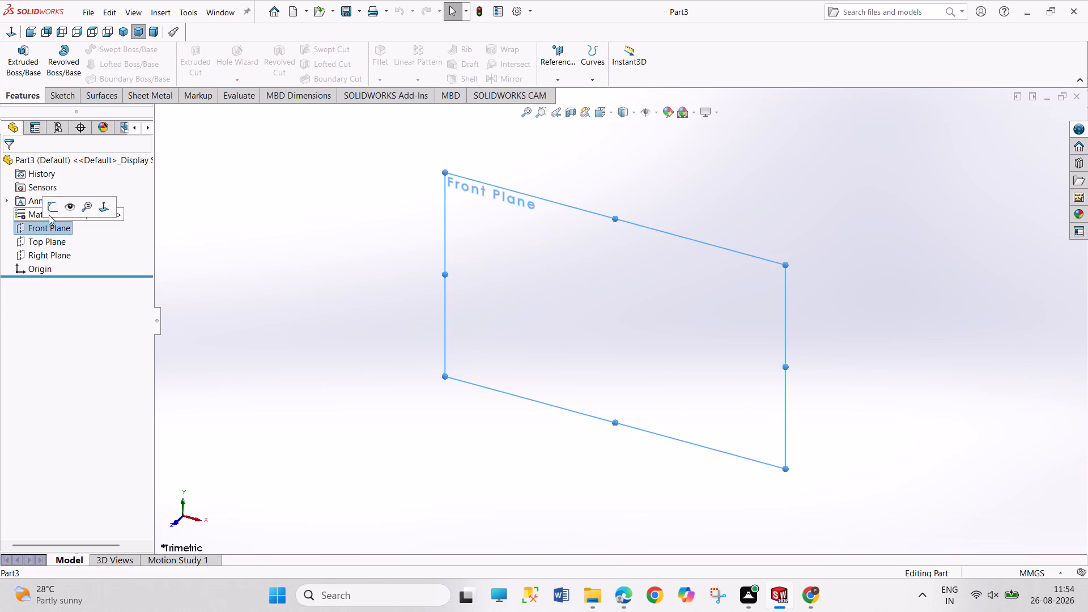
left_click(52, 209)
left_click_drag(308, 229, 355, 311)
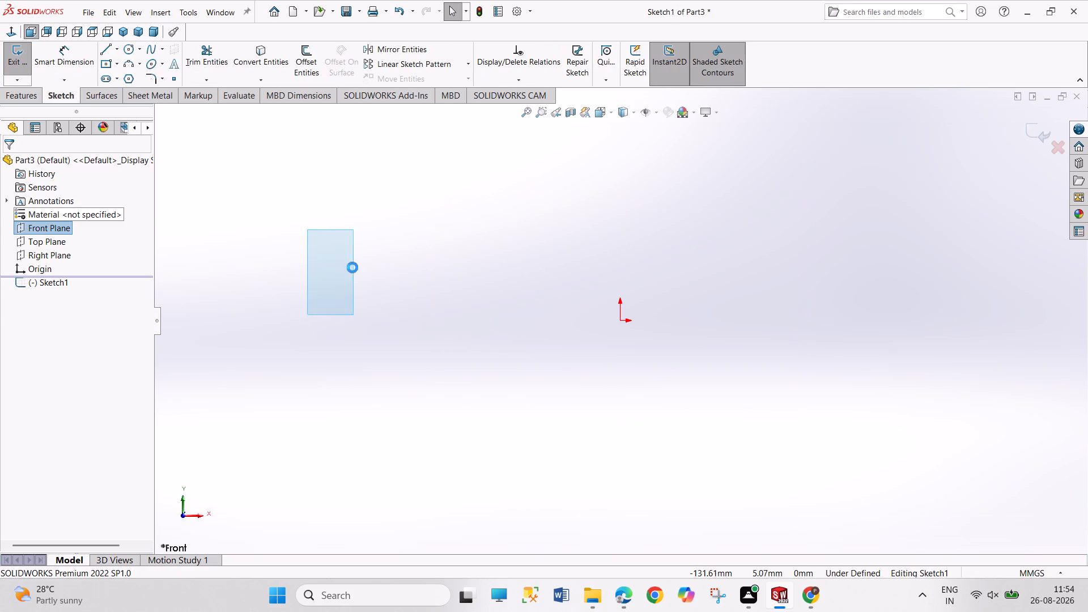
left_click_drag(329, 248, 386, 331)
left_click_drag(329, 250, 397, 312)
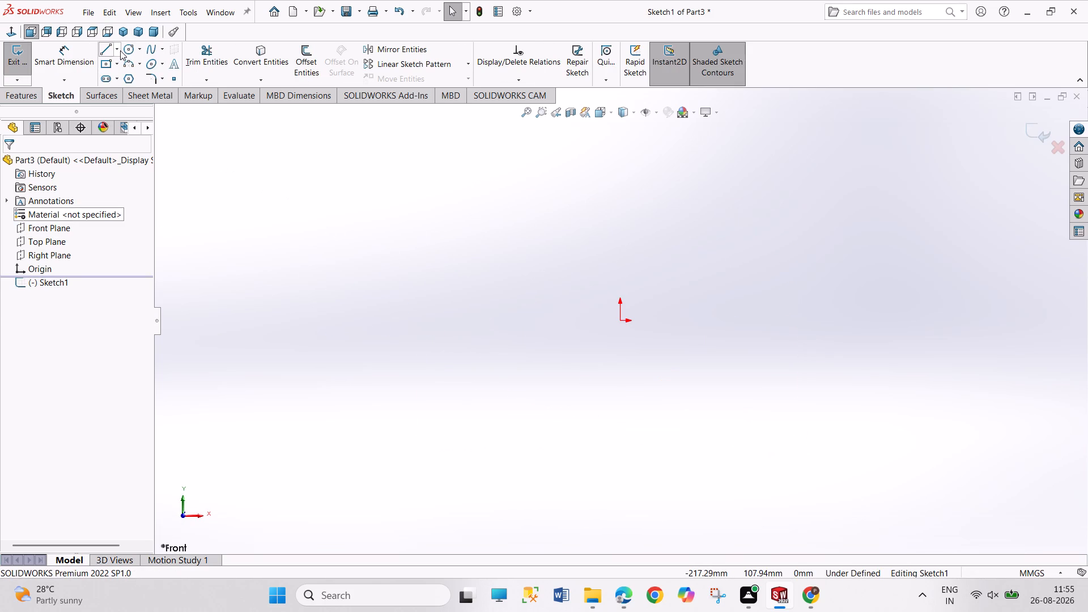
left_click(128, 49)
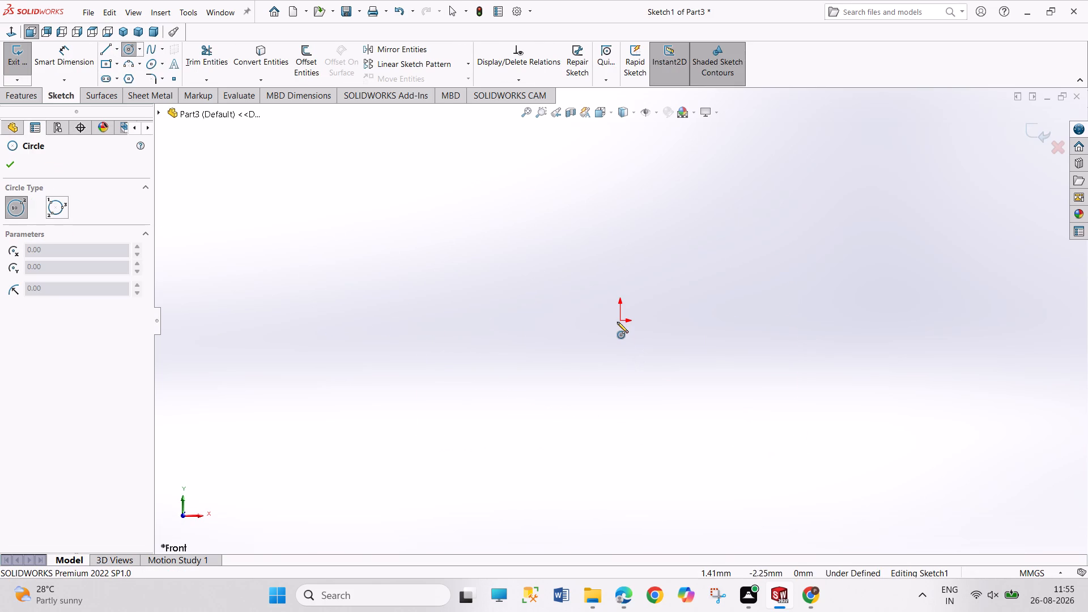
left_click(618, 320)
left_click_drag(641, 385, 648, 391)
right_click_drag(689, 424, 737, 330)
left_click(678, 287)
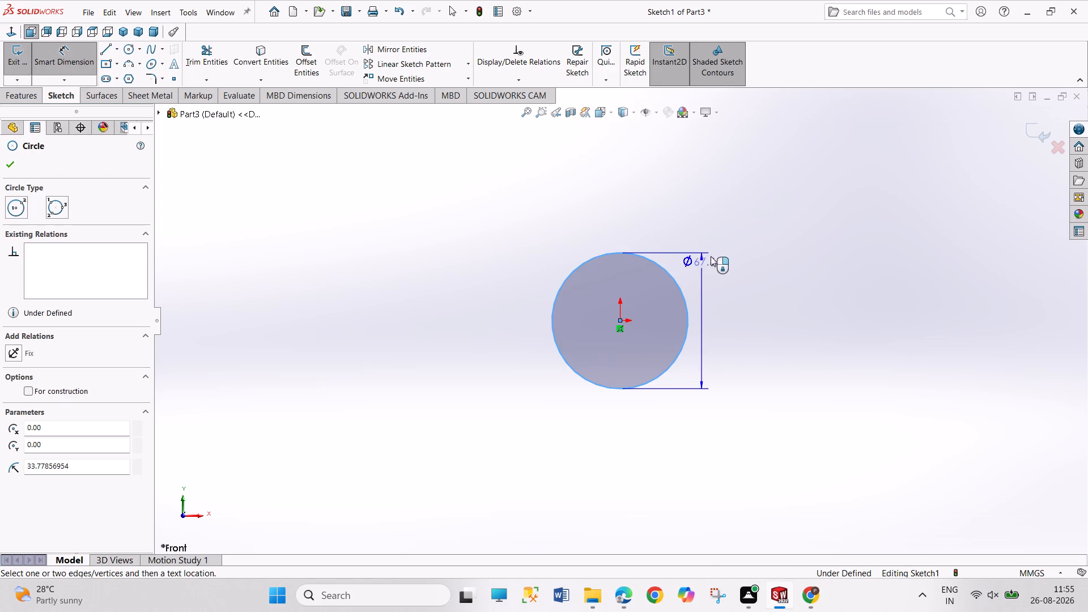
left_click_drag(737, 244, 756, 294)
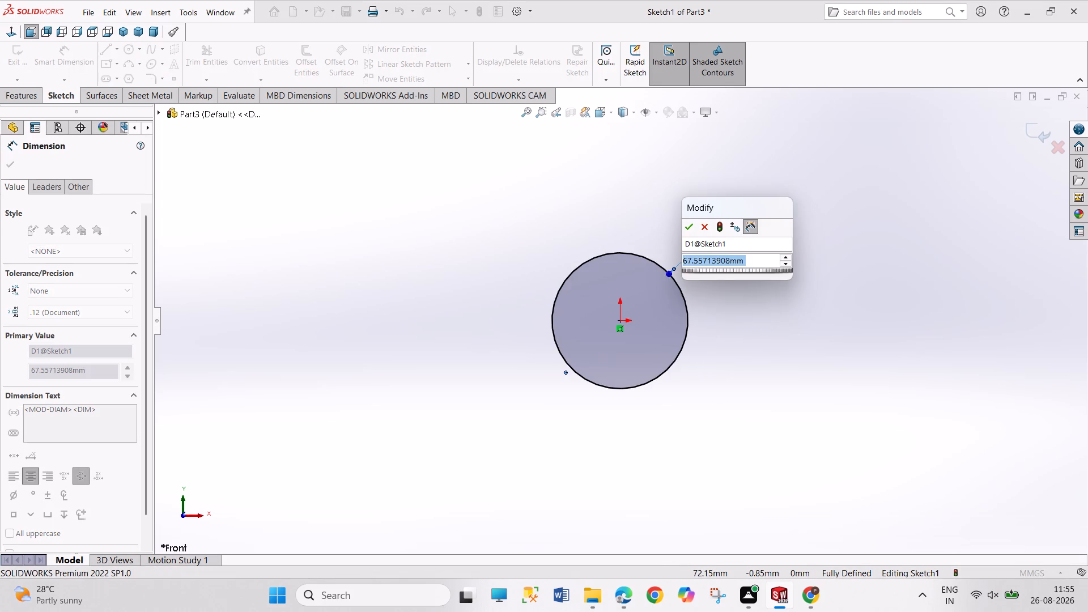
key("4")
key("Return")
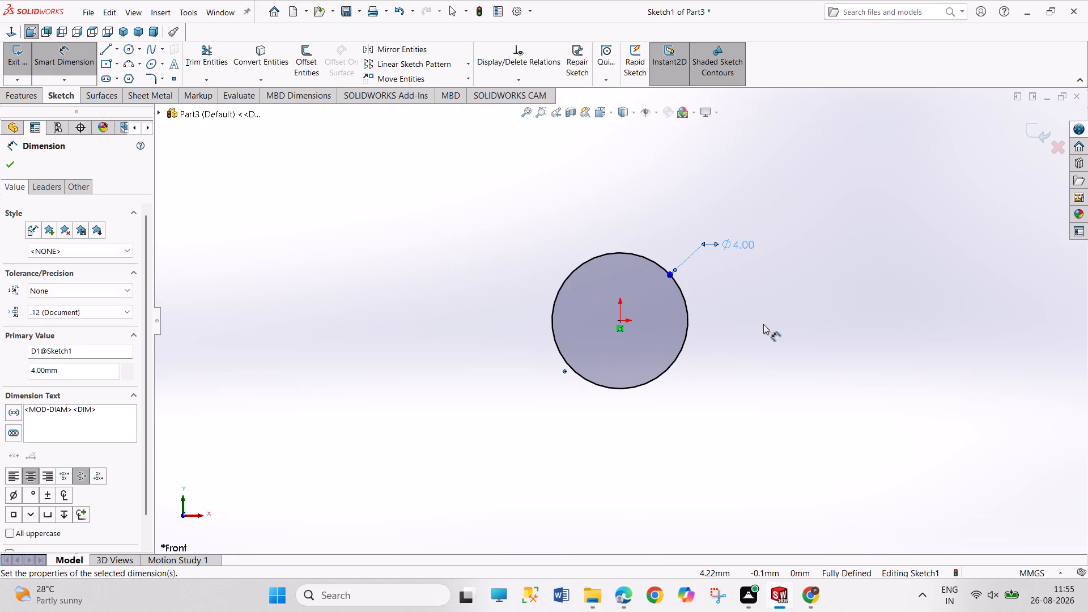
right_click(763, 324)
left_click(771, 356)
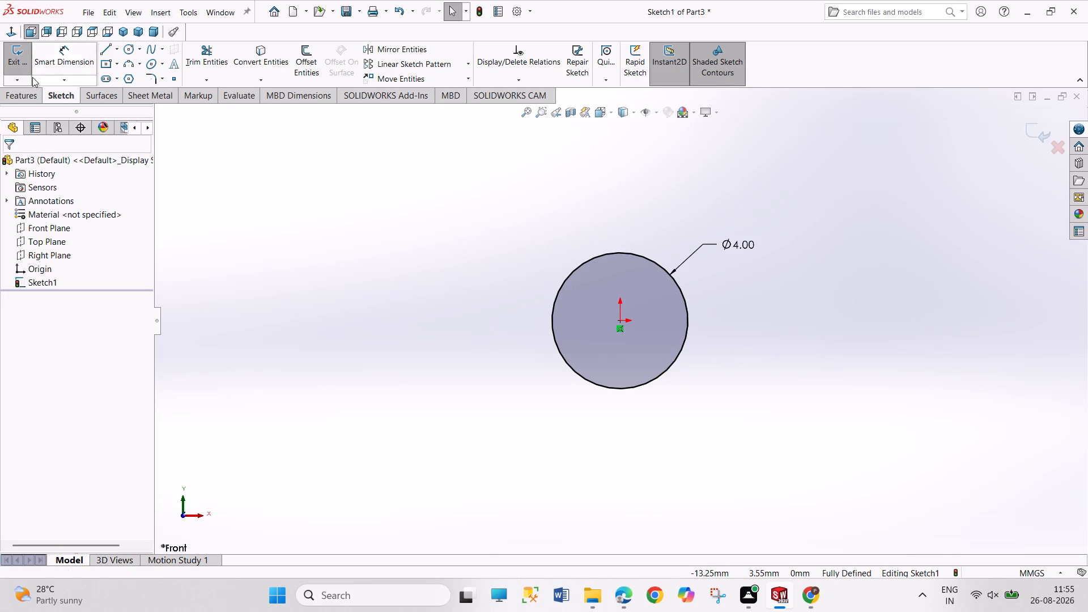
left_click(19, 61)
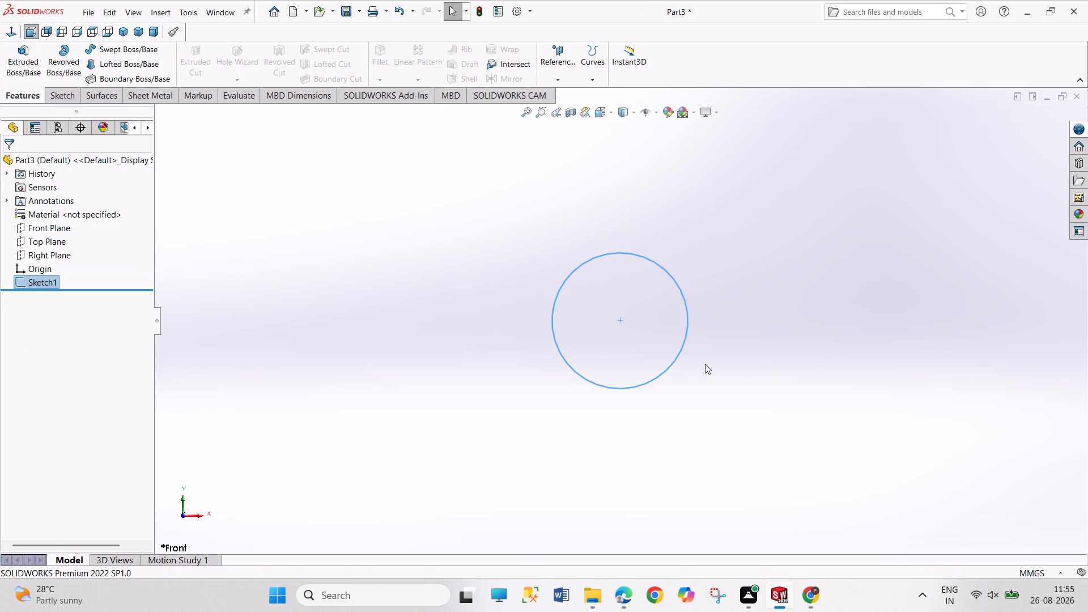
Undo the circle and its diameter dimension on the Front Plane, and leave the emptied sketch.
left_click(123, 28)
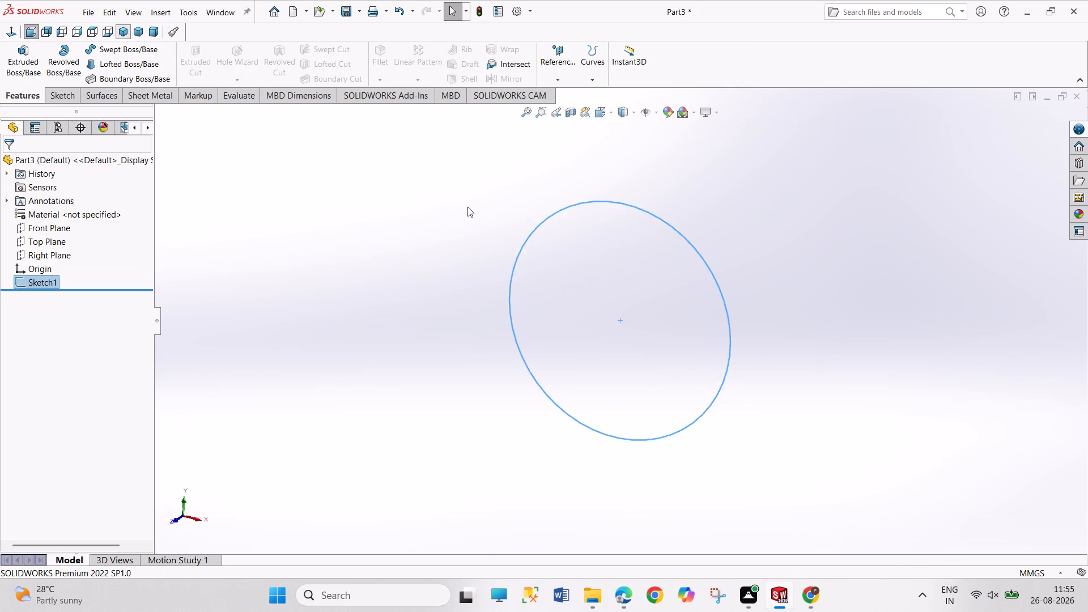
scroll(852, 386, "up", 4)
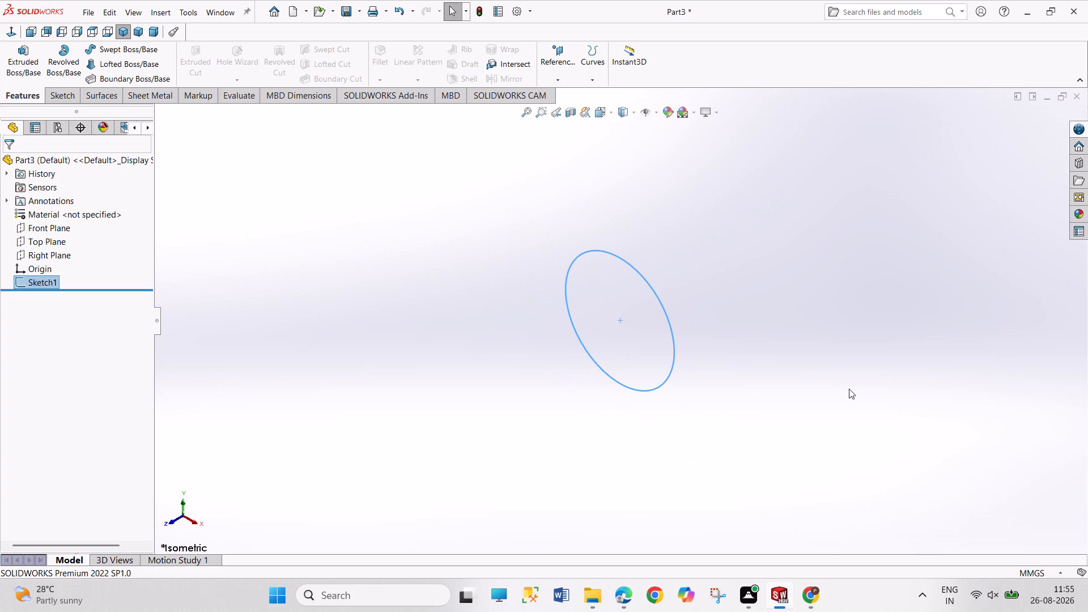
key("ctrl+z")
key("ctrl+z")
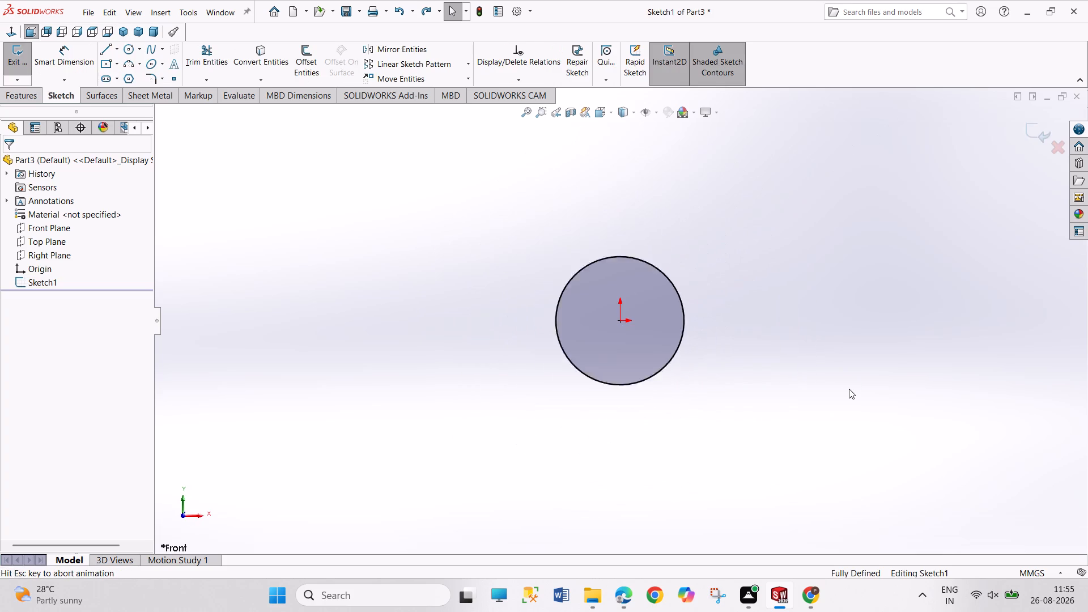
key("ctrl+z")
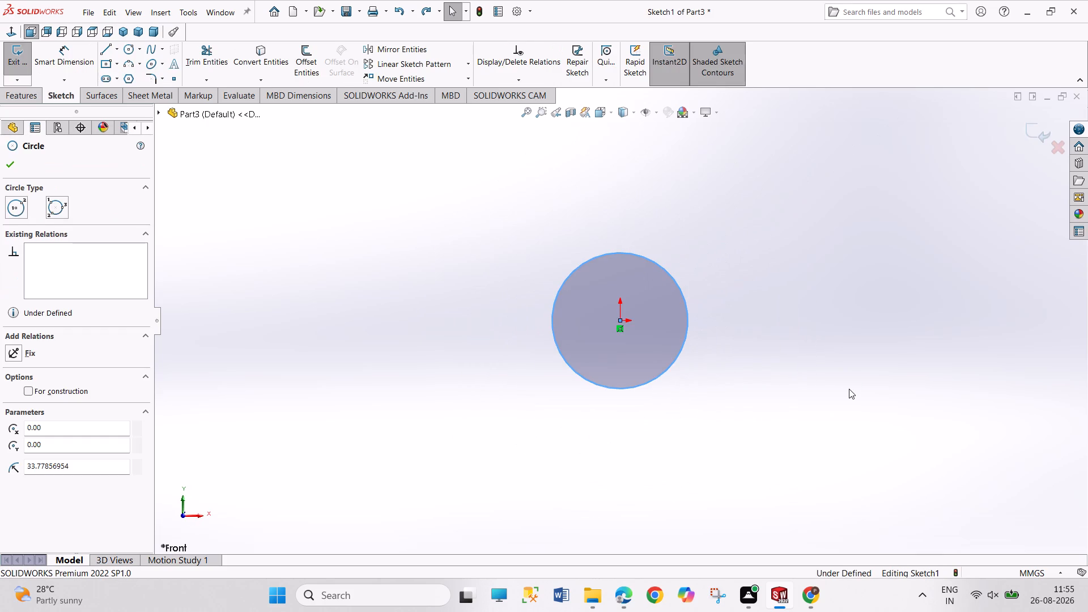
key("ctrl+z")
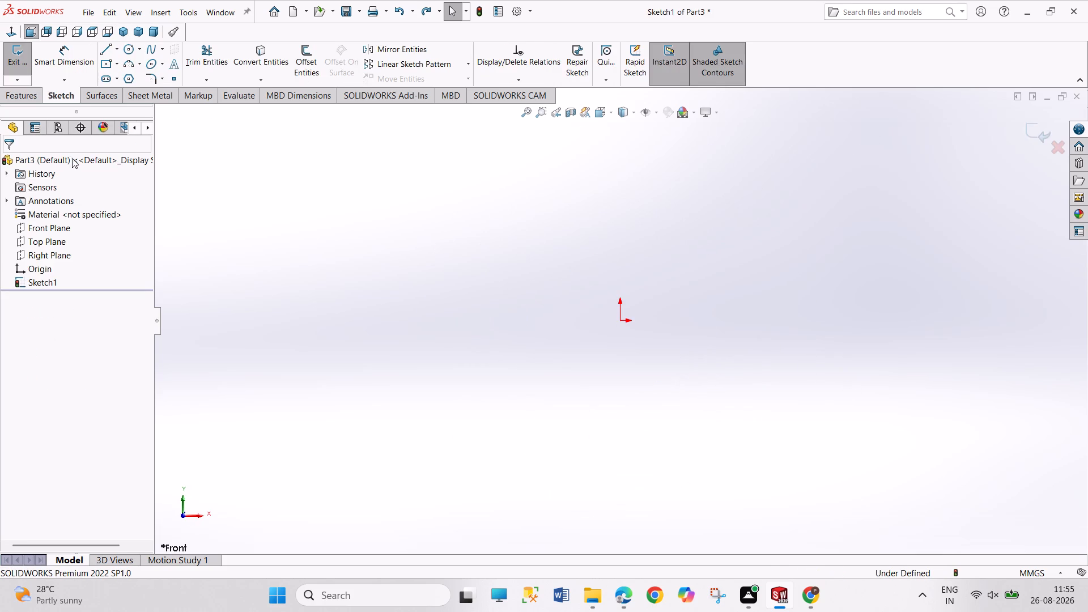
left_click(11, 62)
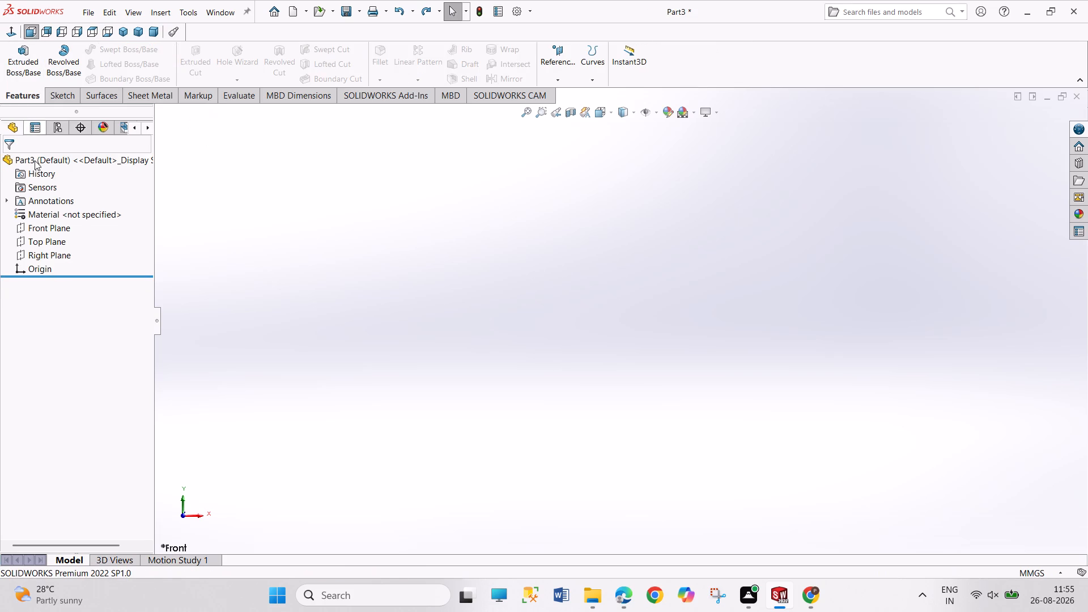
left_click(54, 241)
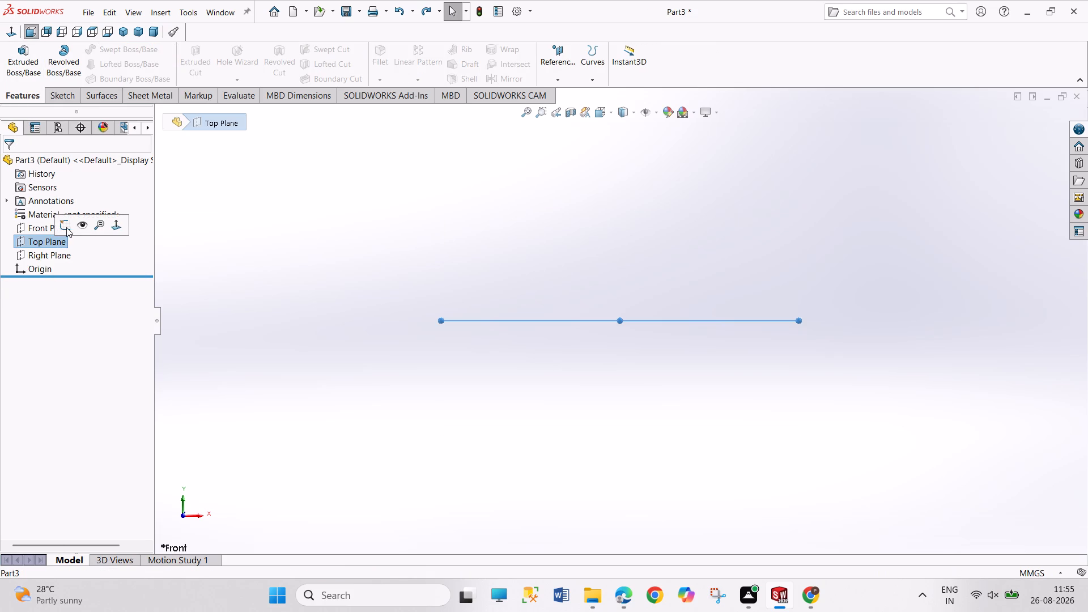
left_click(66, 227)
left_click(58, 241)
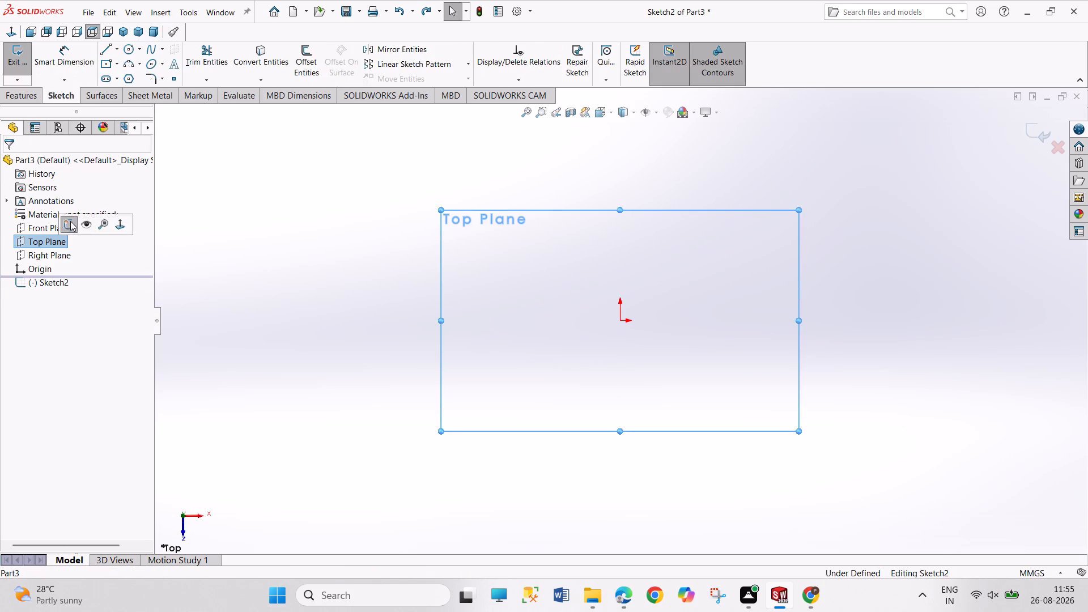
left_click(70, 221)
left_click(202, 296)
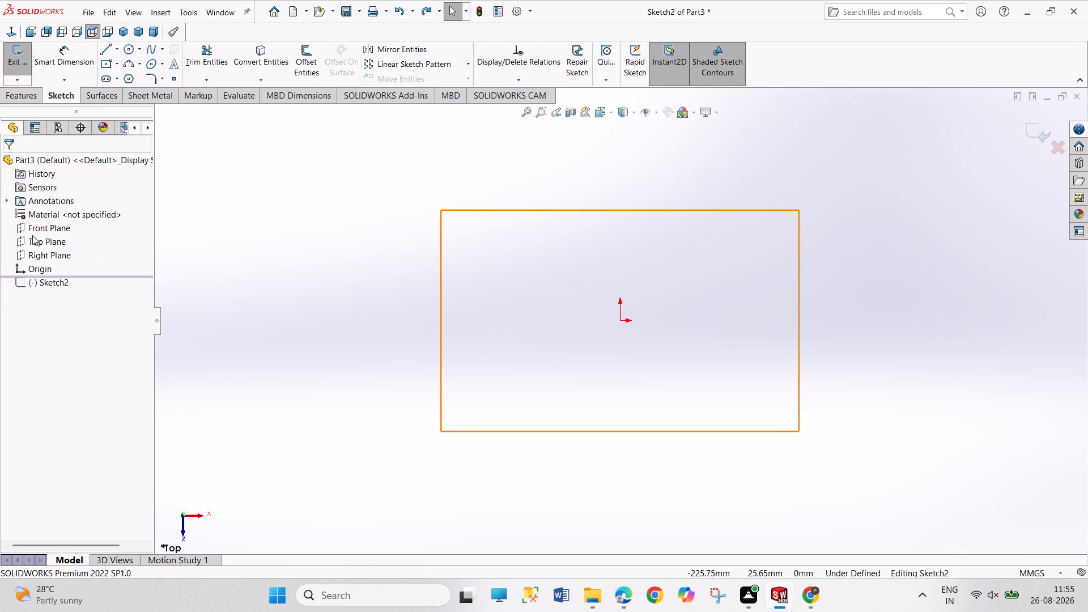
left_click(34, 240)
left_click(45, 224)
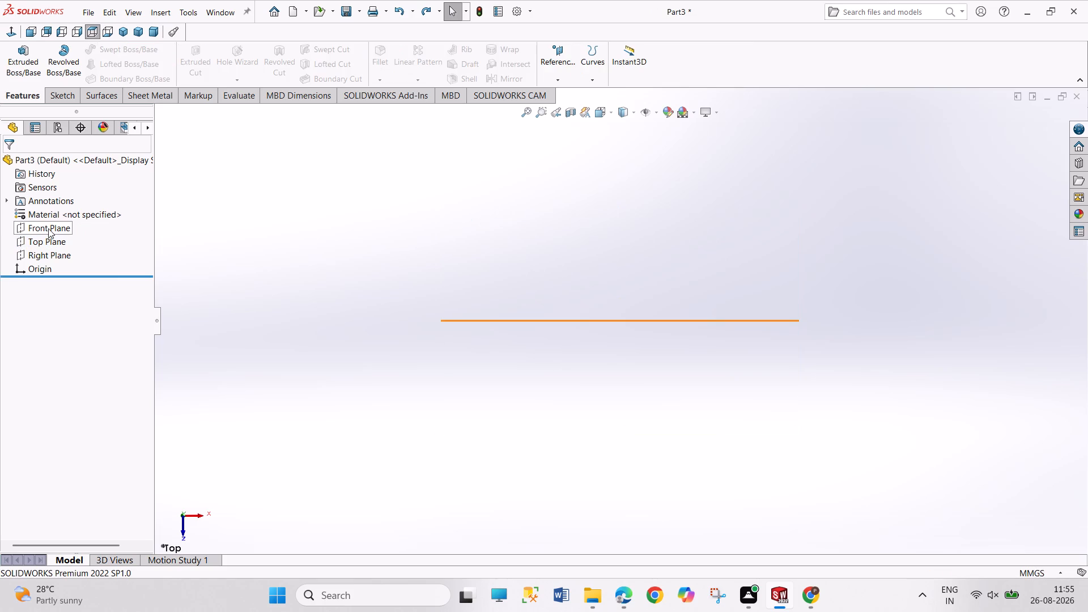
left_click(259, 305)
Sketch a circle centred on the origin on the Top Plane, dimension its diameter to 4 mm, and exit the sketch.
left_click(49, 244)
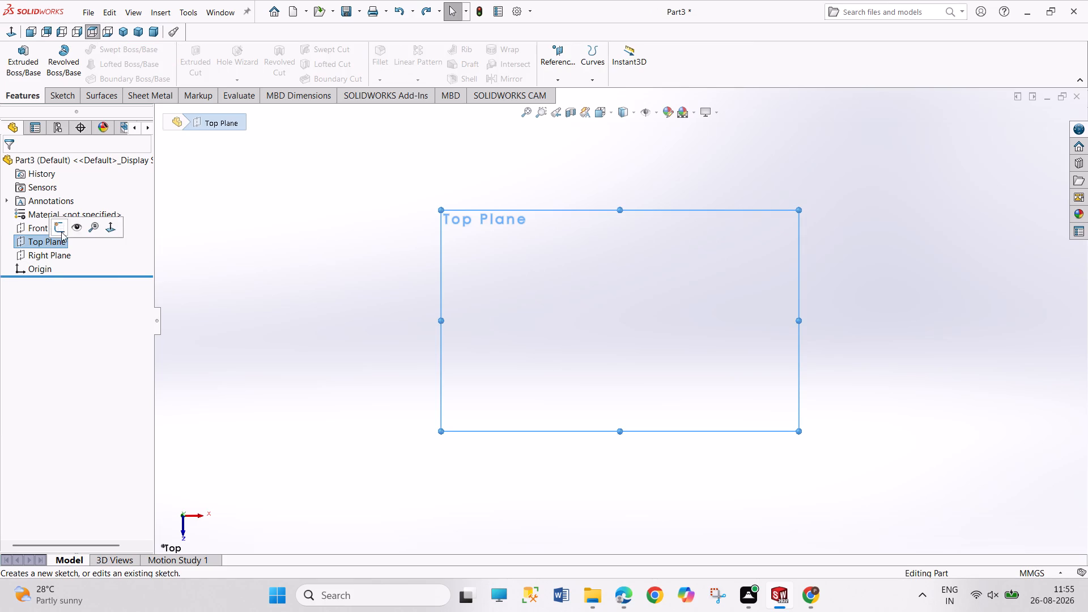
left_click(61, 231)
left_click(124, 50)
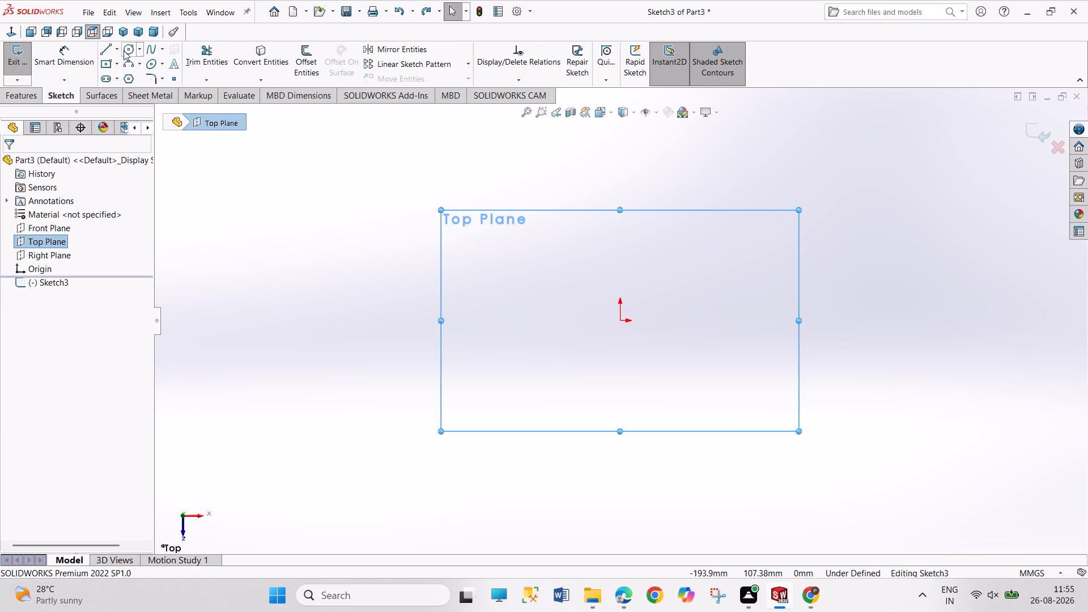
left_click(618, 321)
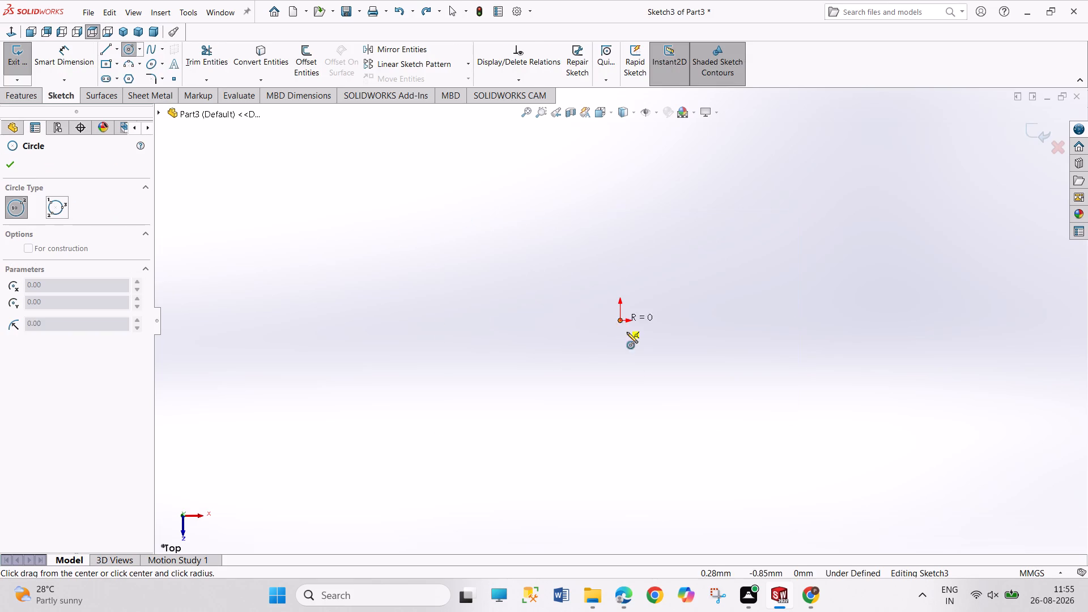
left_click_drag(649, 397, 668, 409)
right_click_drag(726, 420, 725, 337)
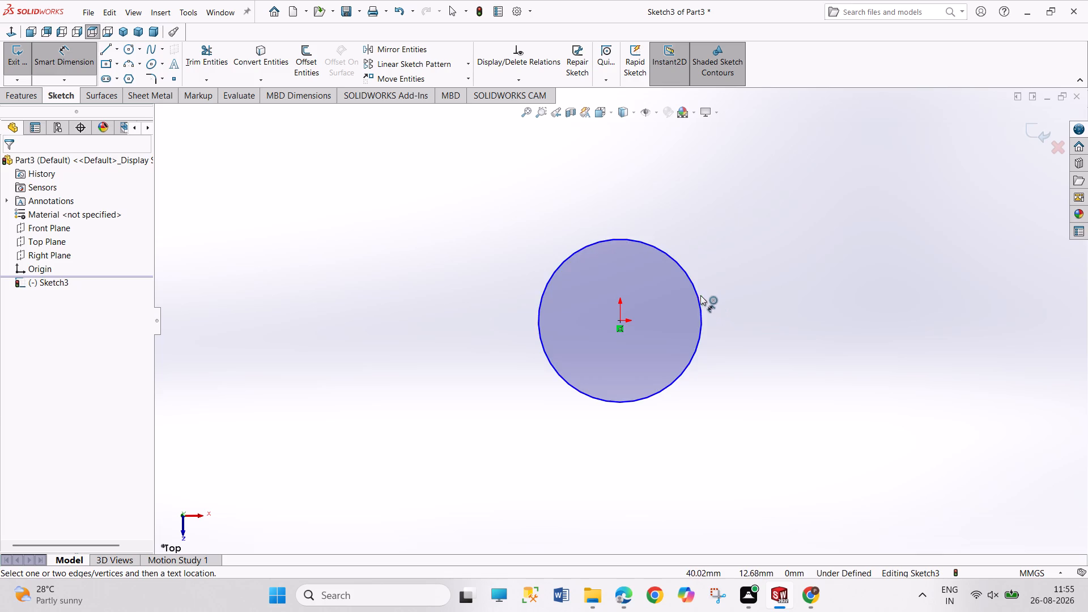
left_click(699, 295)
left_click(755, 234)
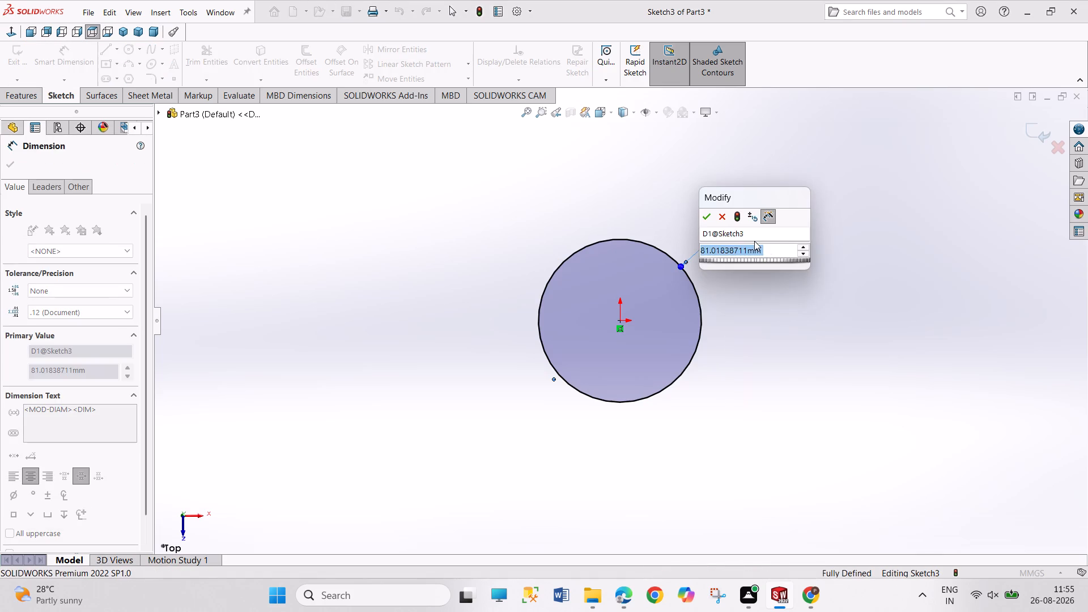
key("4")
key("Return")
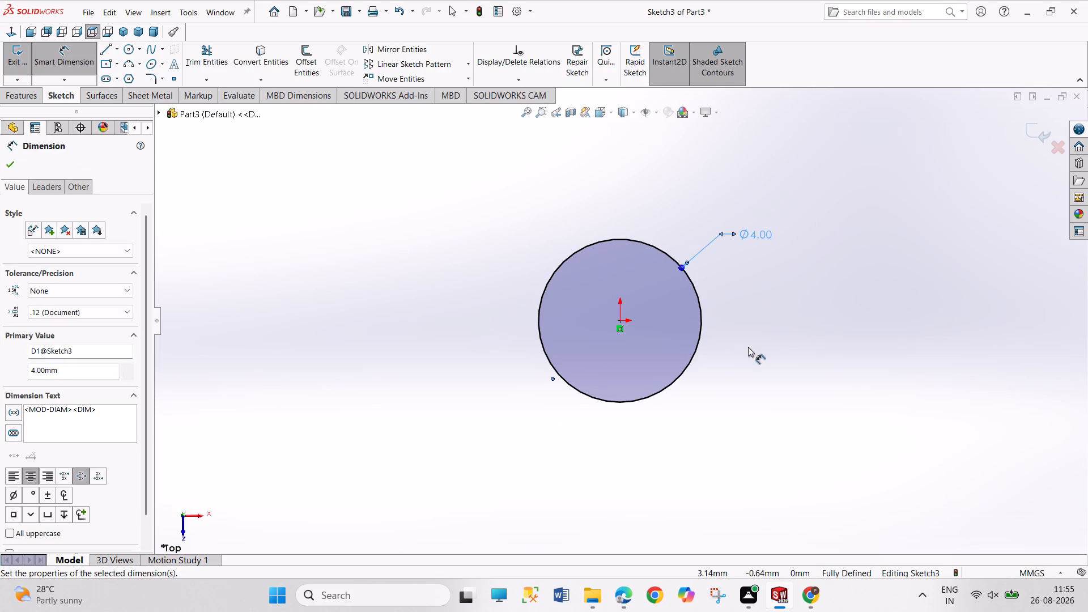
right_click(748, 347)
left_click(772, 381)
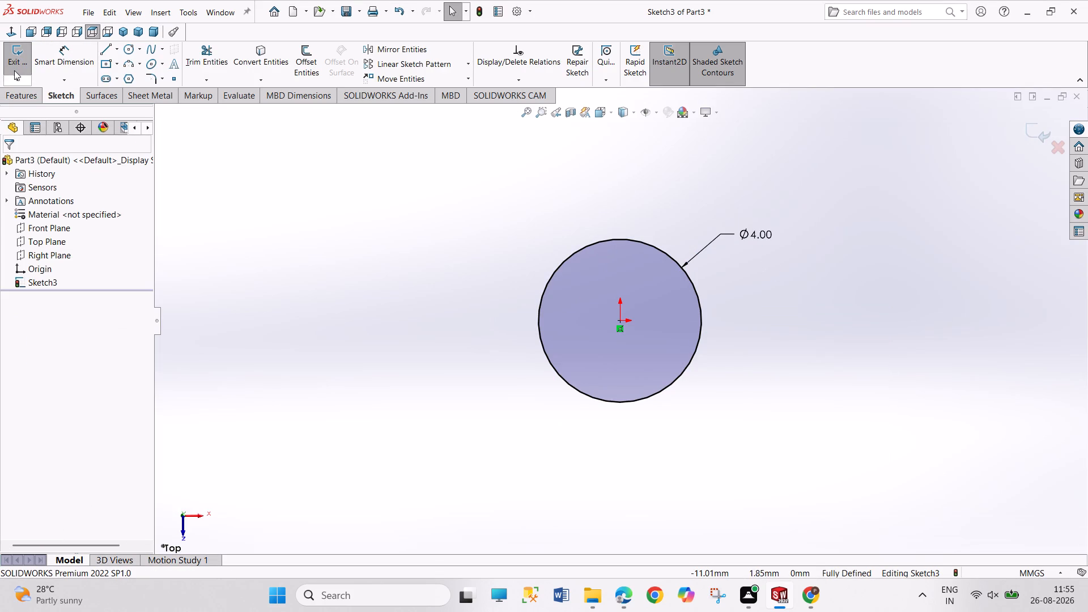
left_click(17, 56)
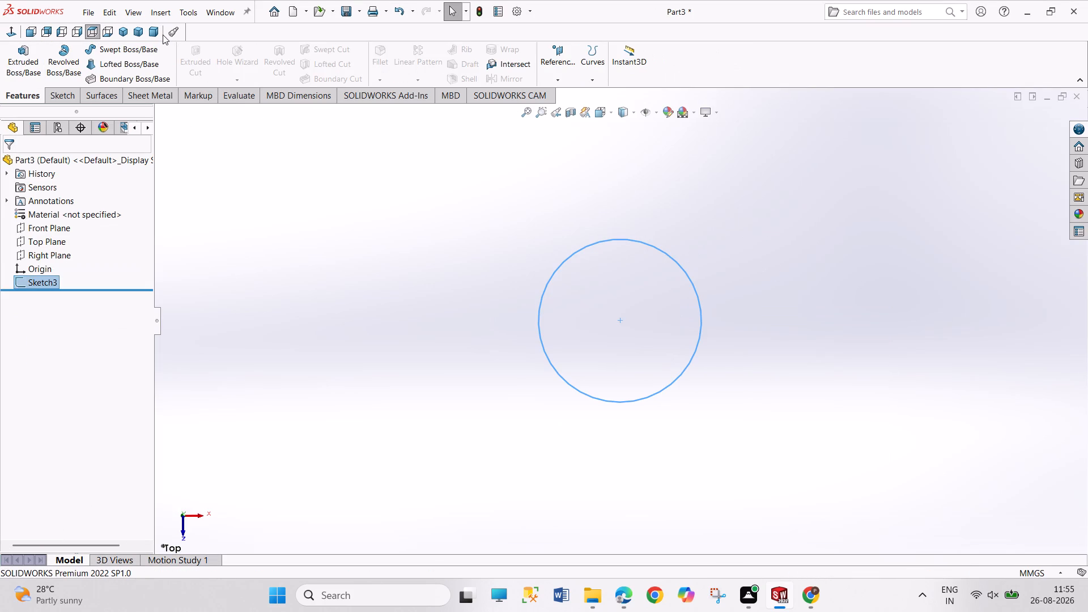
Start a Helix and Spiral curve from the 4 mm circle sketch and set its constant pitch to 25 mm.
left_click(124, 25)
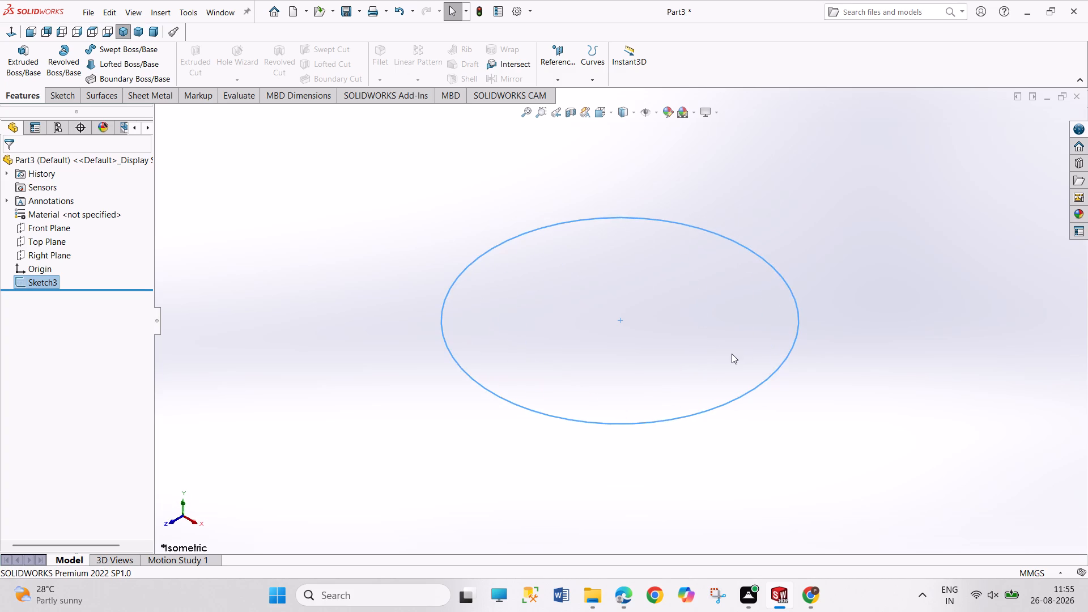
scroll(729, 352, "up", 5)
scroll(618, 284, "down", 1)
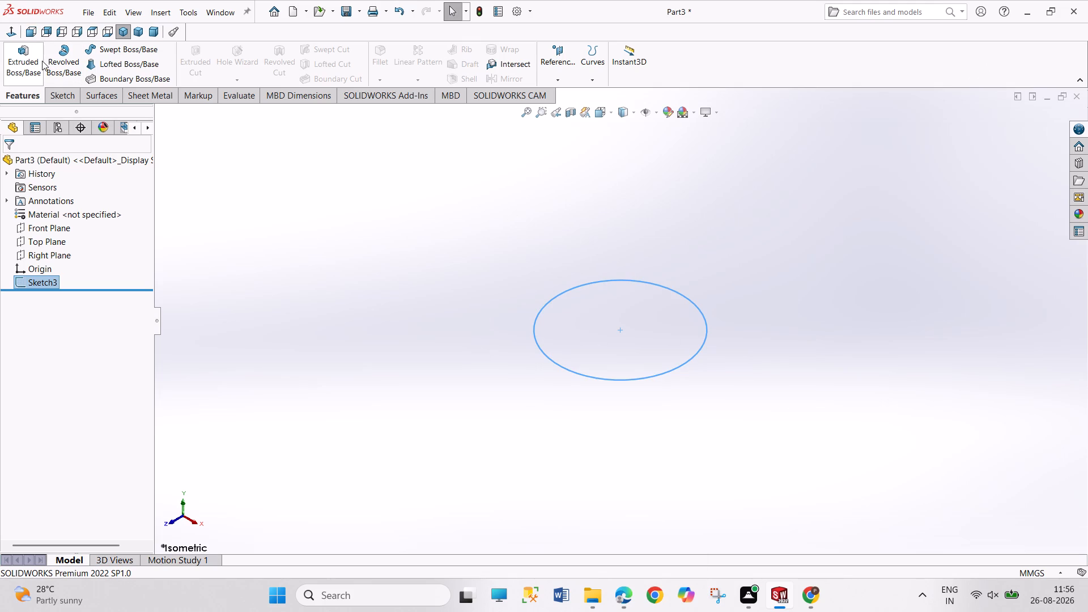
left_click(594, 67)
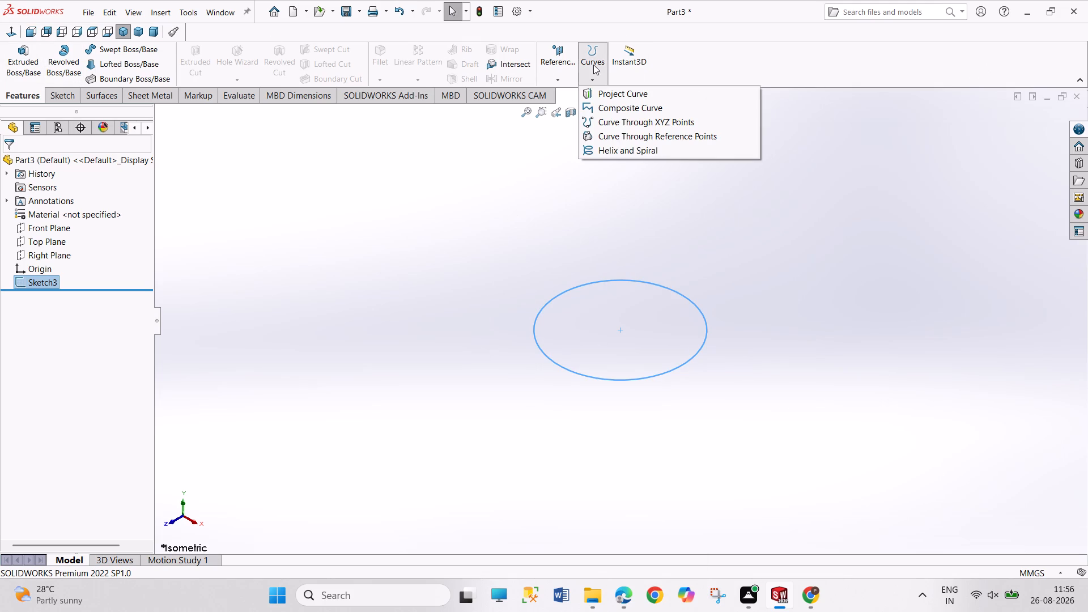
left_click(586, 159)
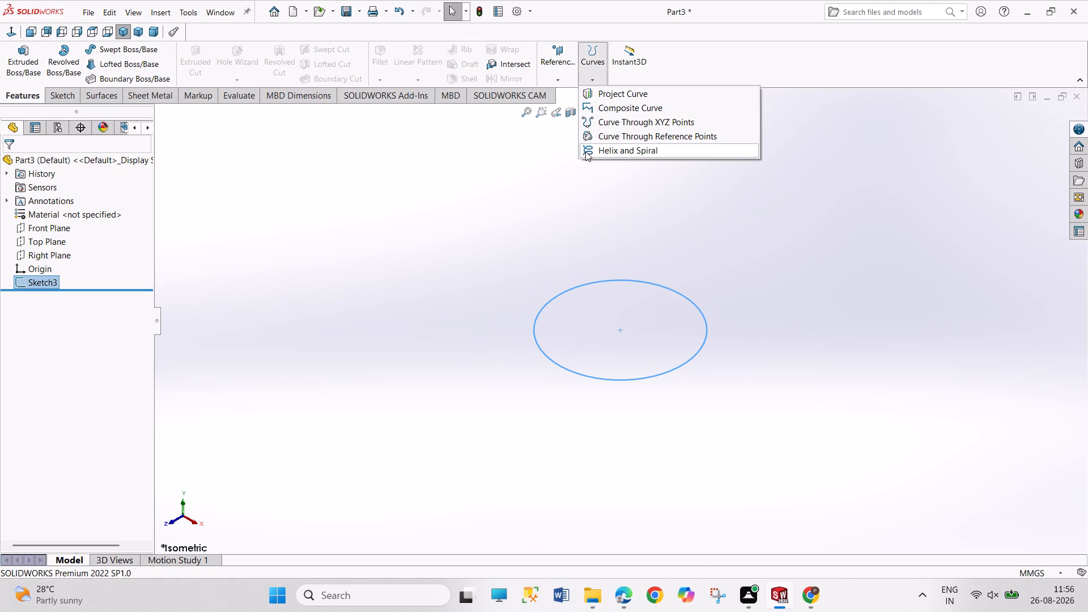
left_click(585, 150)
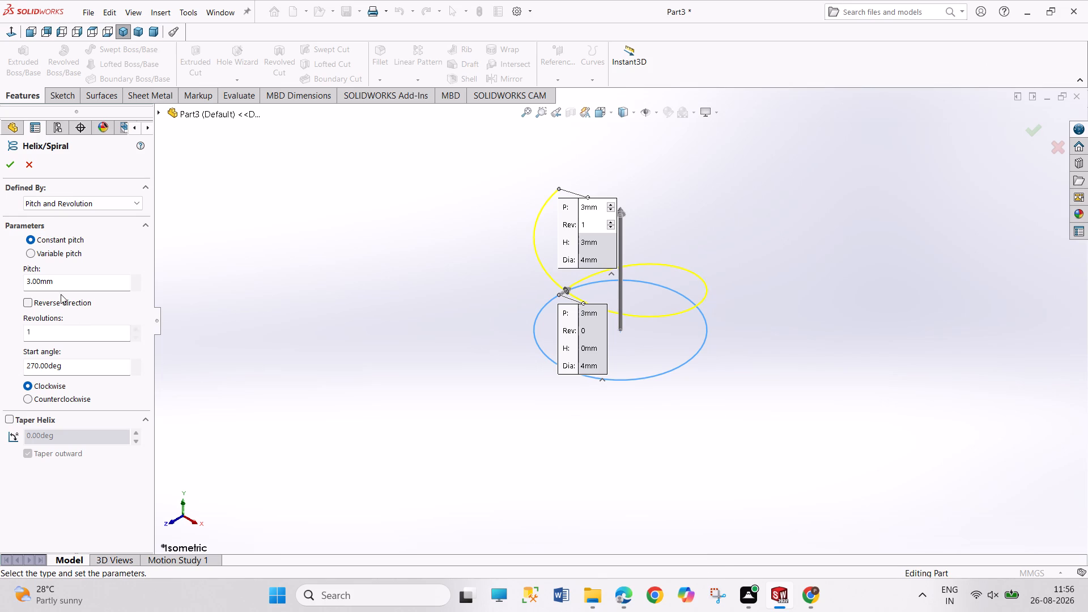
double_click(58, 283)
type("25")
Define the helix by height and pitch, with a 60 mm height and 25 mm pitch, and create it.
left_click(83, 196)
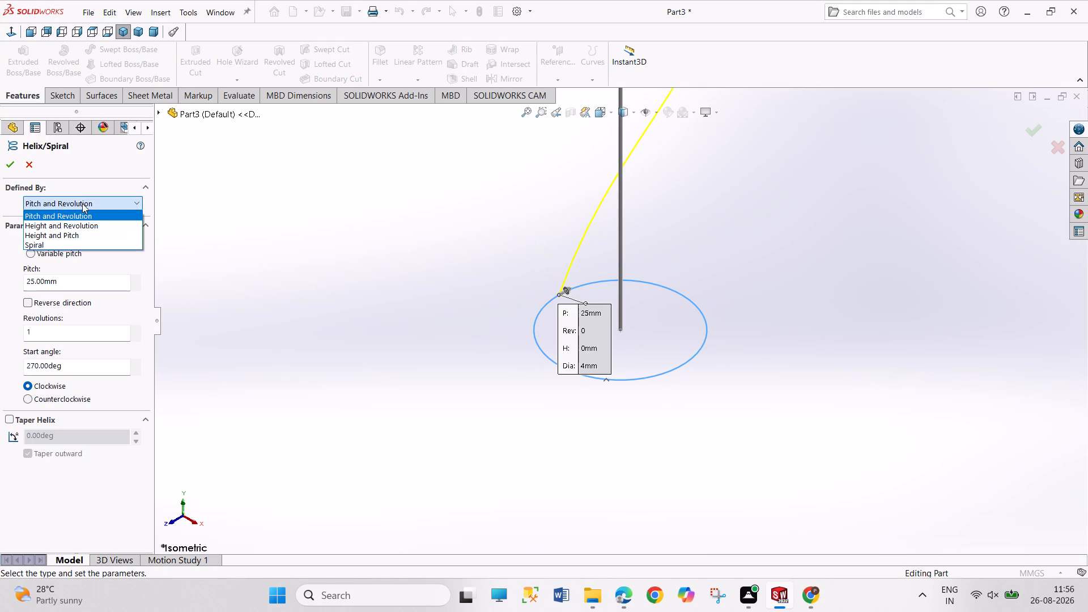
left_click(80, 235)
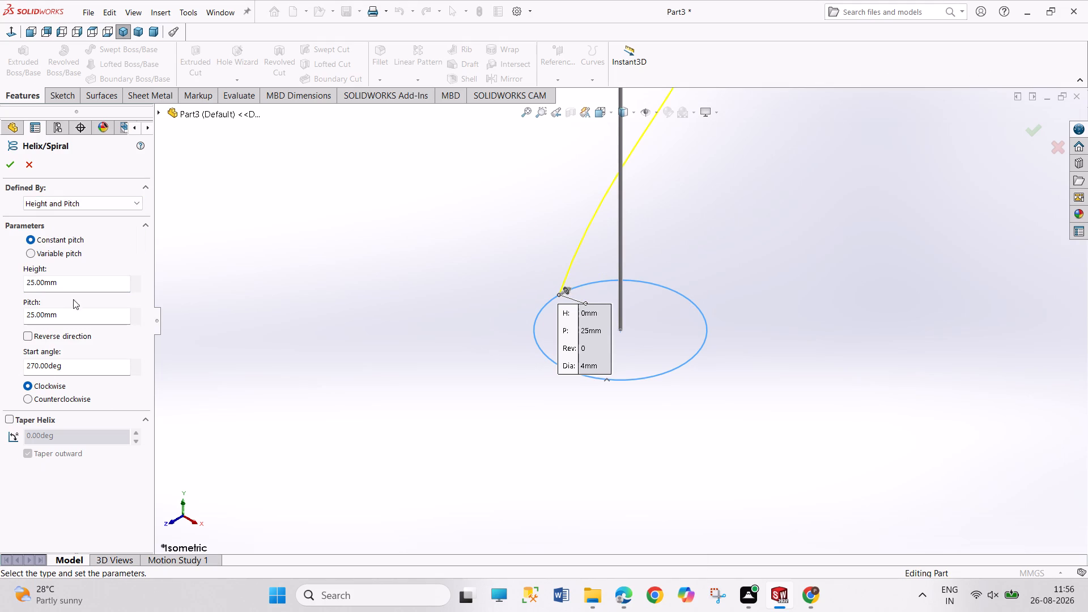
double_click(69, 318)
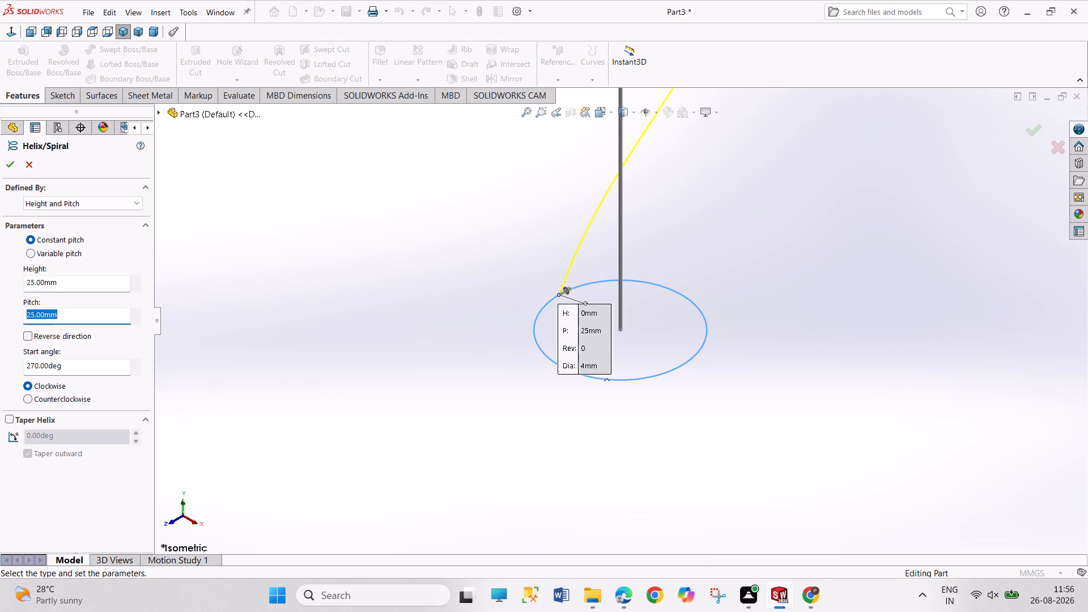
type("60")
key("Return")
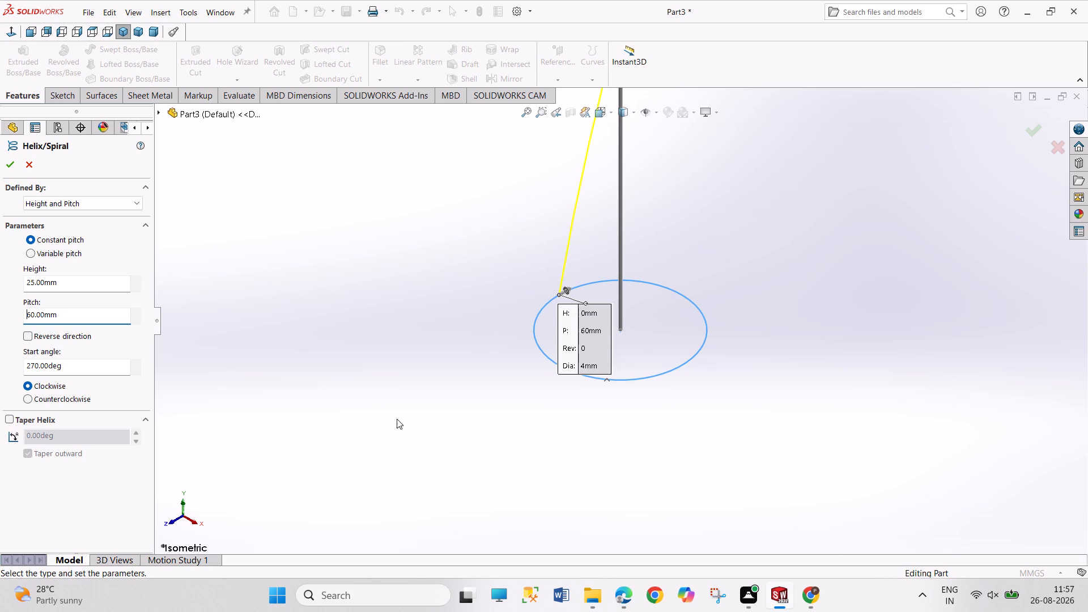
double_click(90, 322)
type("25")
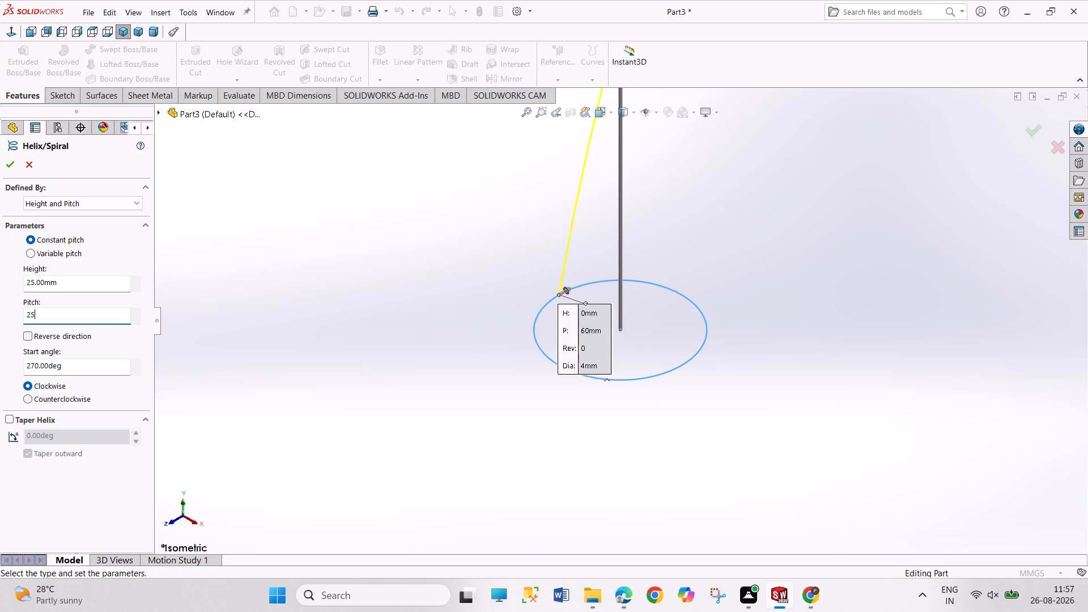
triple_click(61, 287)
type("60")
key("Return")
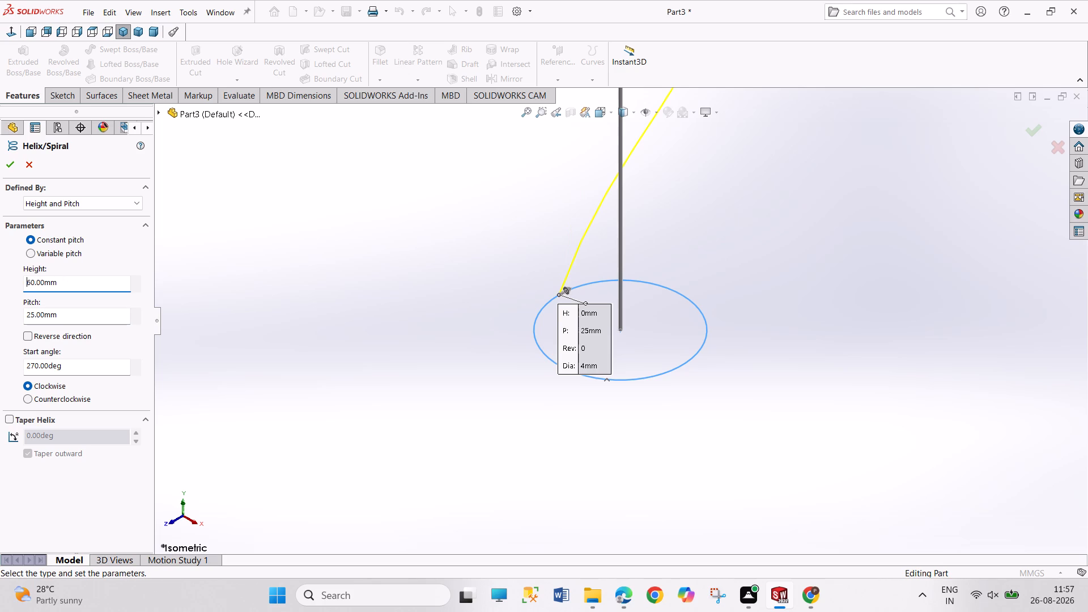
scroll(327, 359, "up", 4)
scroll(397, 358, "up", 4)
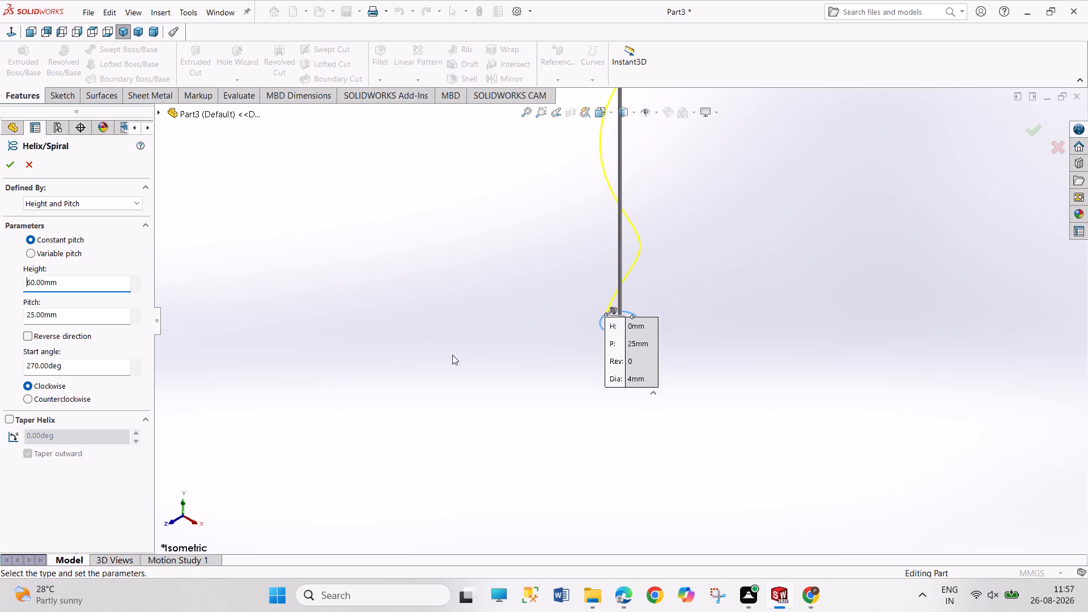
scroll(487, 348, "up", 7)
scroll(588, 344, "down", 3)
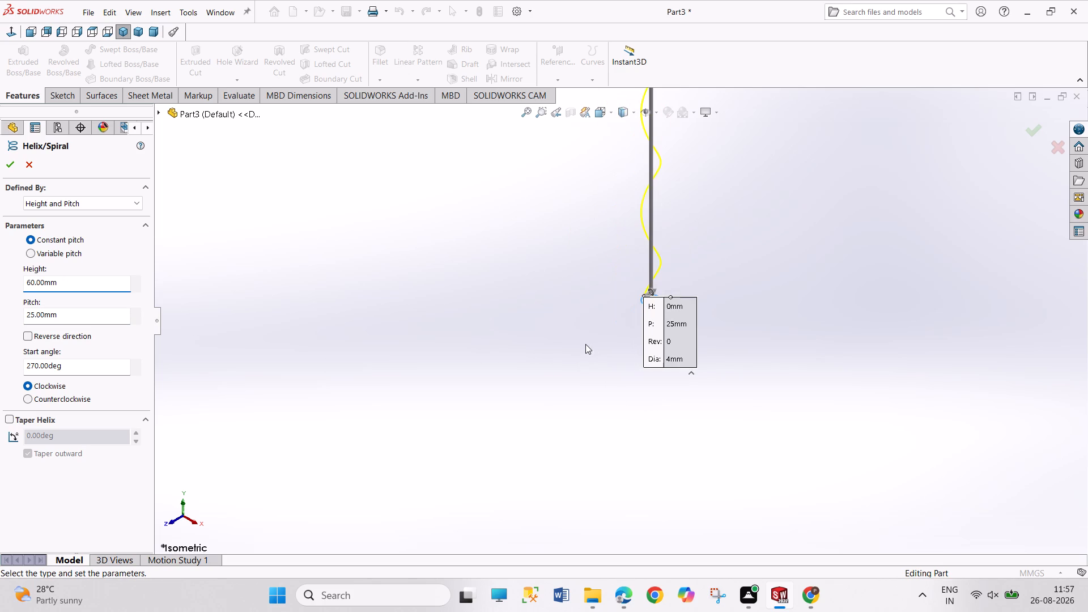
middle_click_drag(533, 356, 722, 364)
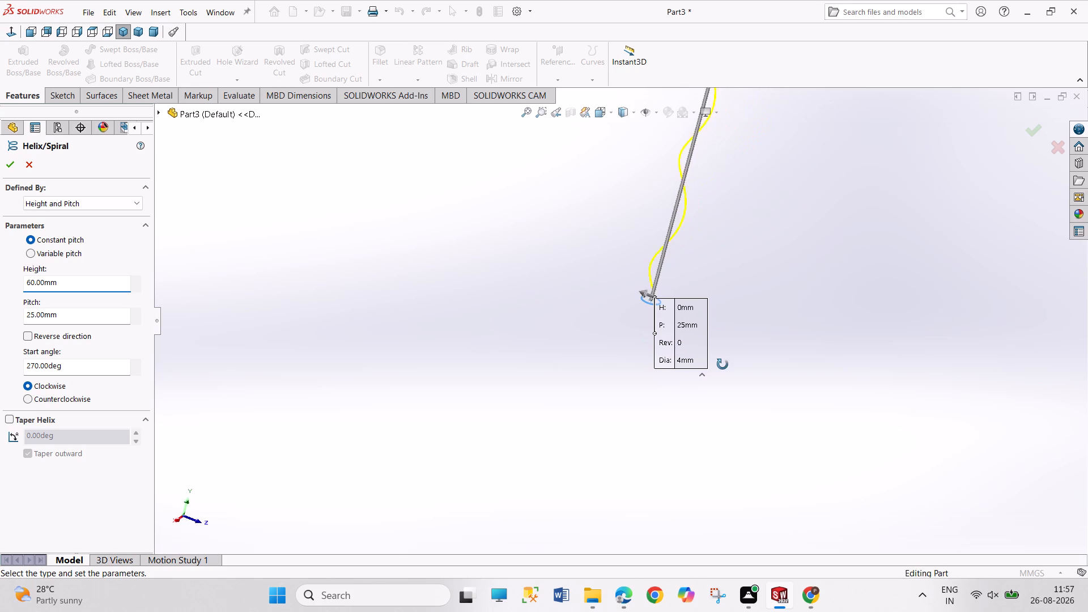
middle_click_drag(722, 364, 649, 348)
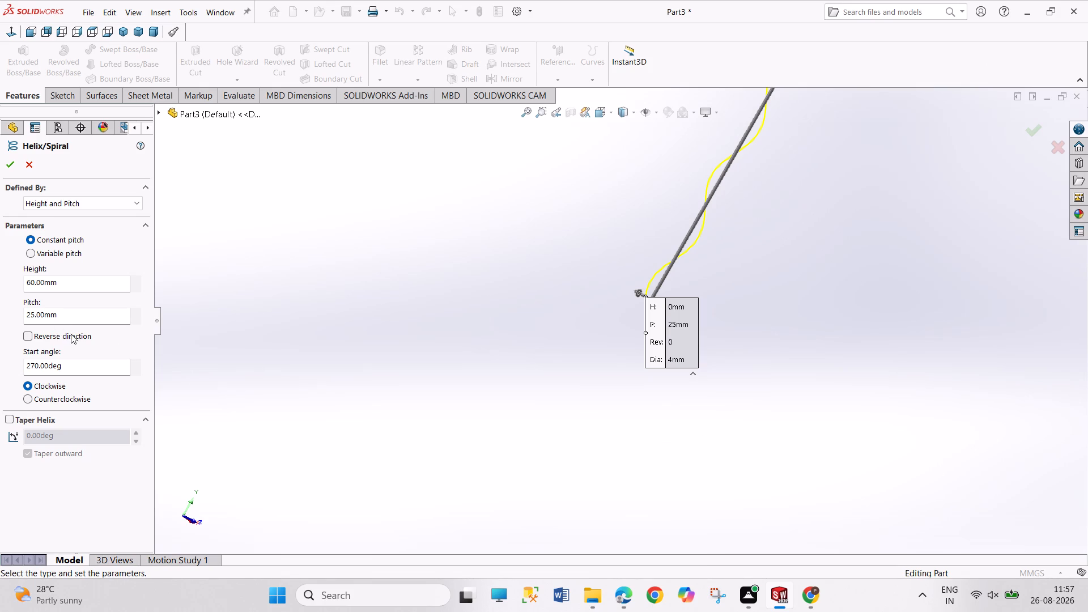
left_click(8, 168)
Examine the helix curve's shape from several viewing angles.
middle_click_drag(571, 482, 550, 469)
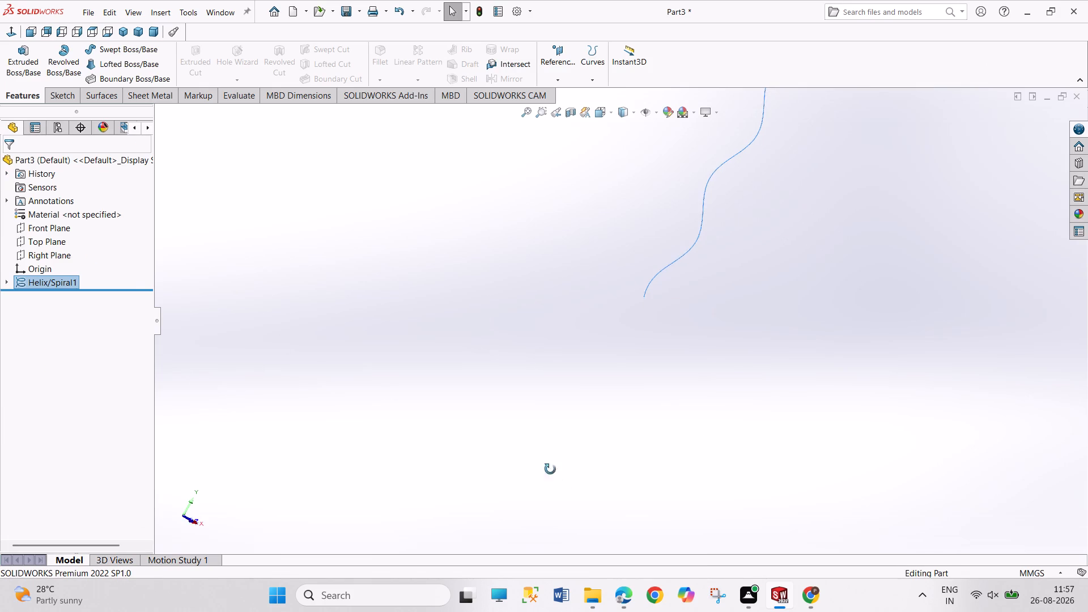
middle_click_drag(550, 469, 436, 532)
scroll(822, 405, "up", 1)
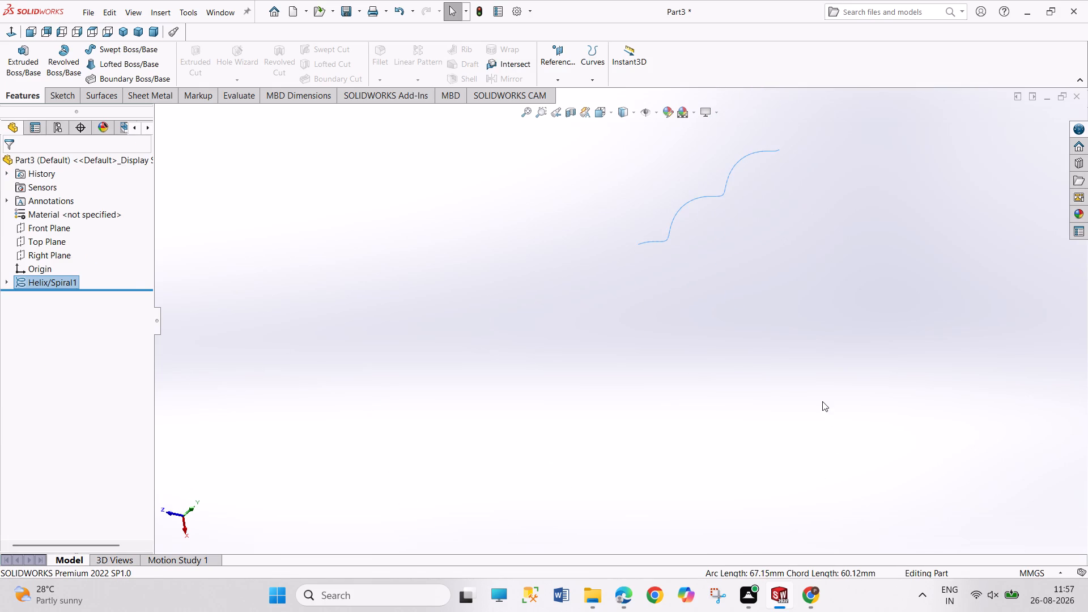
scroll(822, 338, "down", 2)
scroll(785, 216, "up", 3)
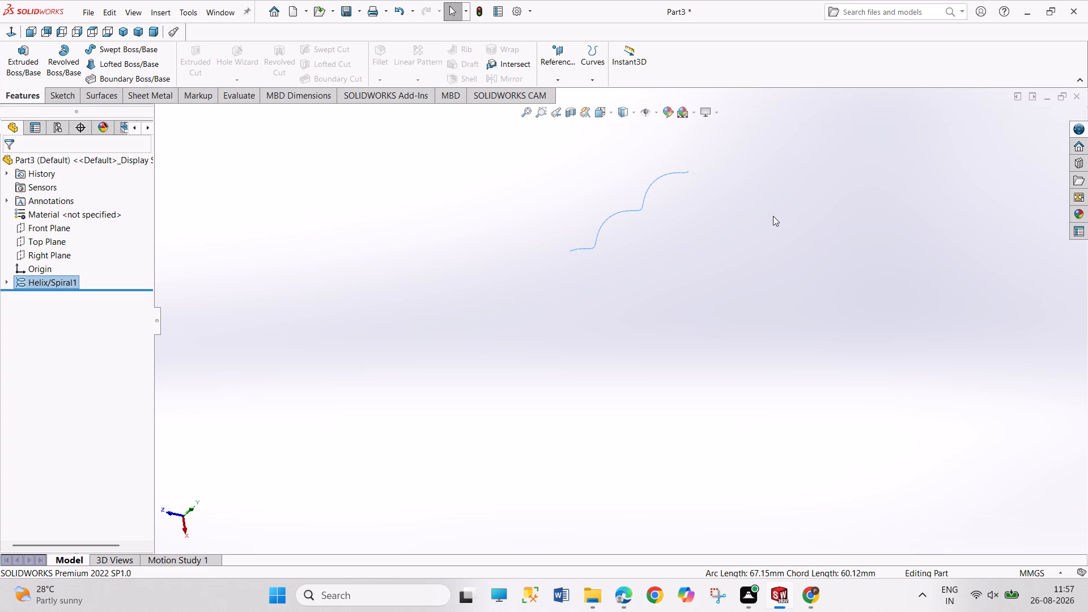
scroll(771, 216, "down", 2)
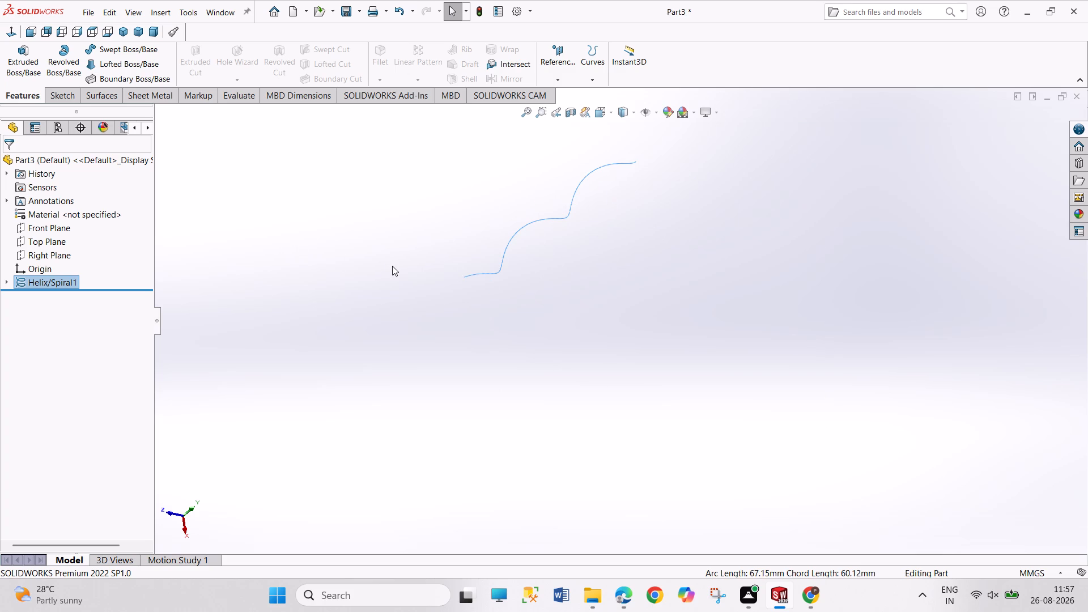
middle_click_drag(393, 266, 466, 314)
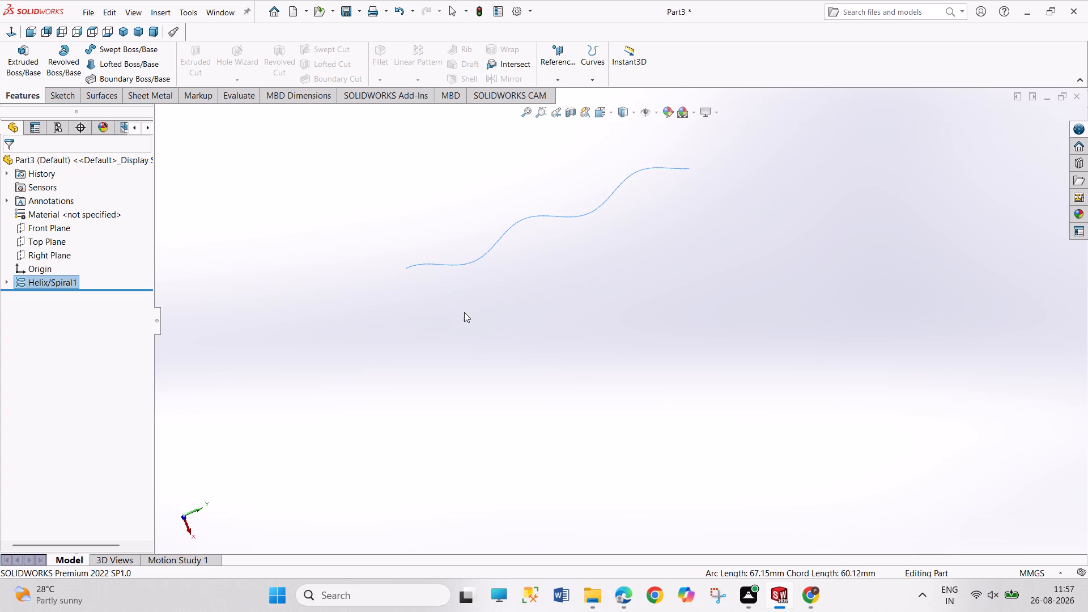
scroll(464, 301, "down", 1)
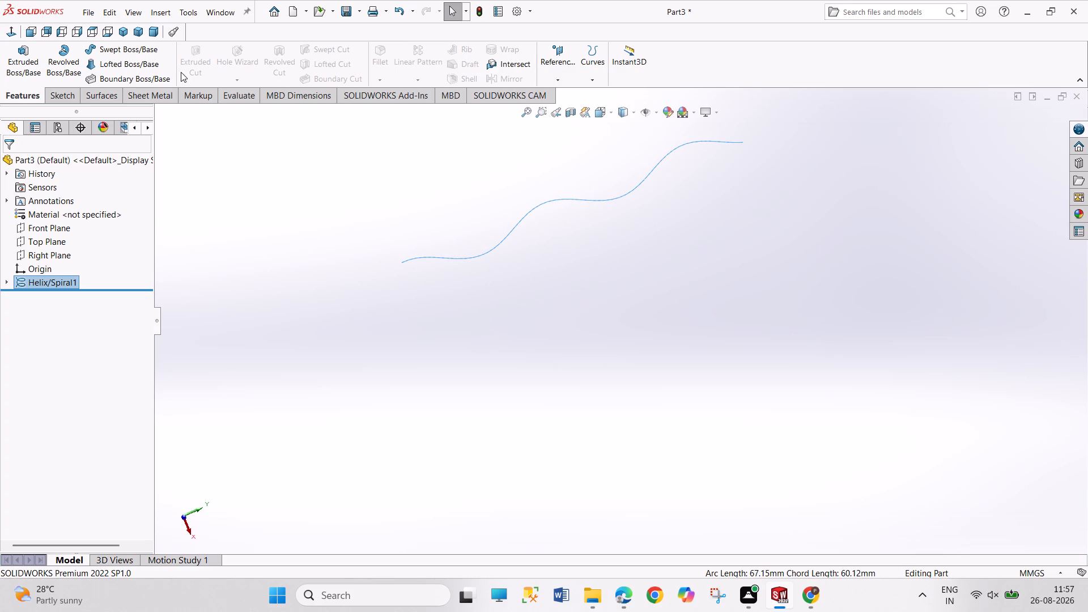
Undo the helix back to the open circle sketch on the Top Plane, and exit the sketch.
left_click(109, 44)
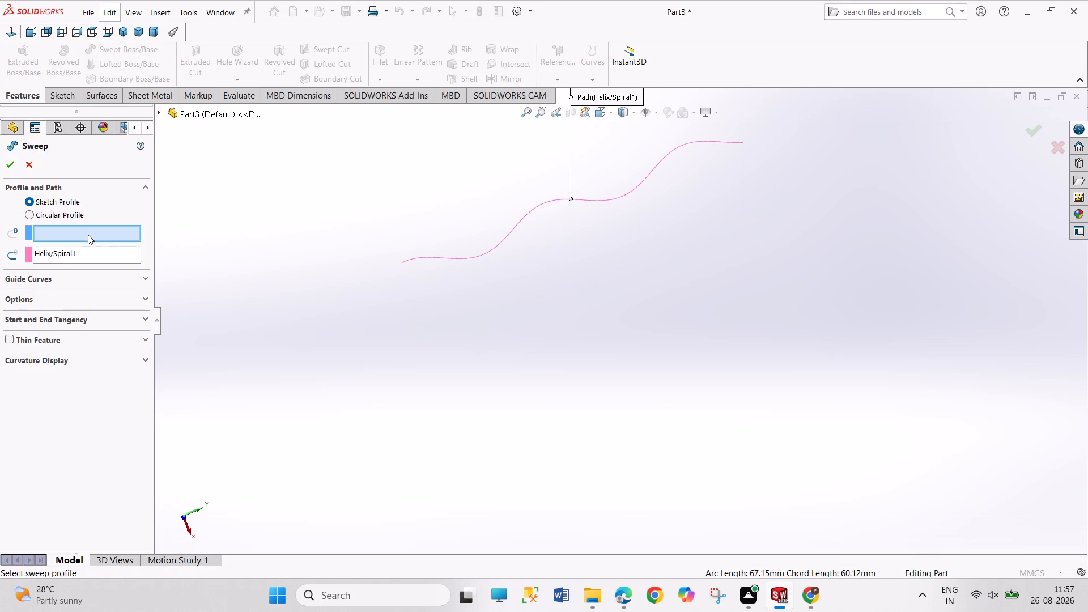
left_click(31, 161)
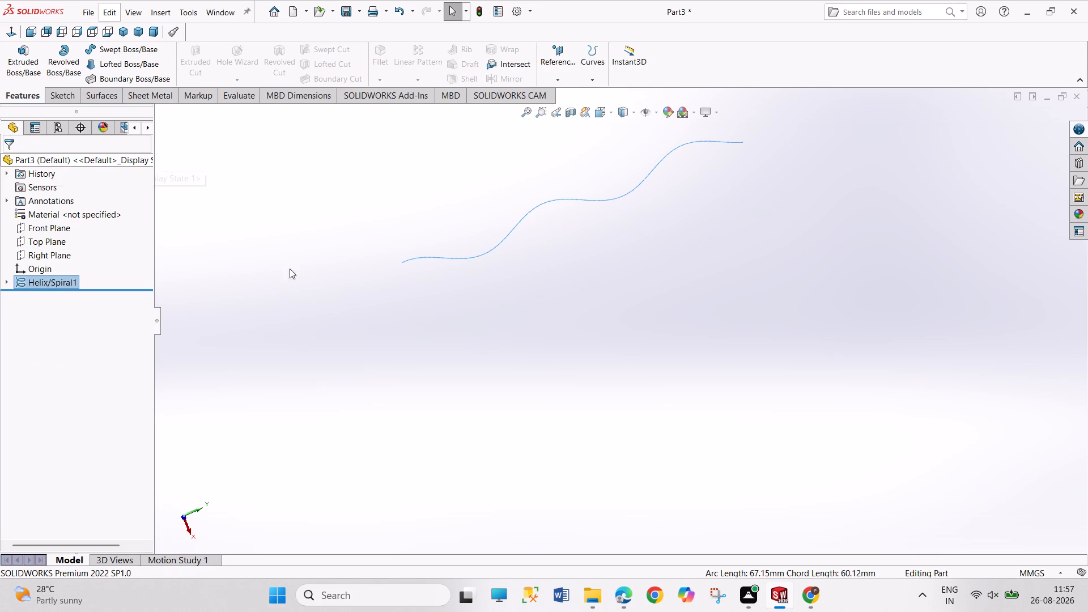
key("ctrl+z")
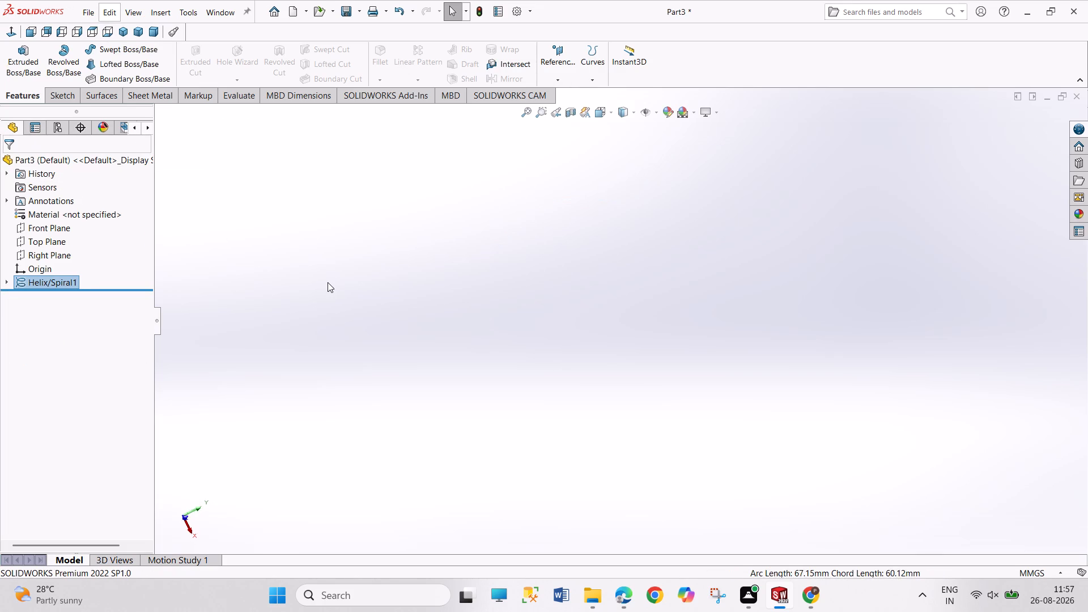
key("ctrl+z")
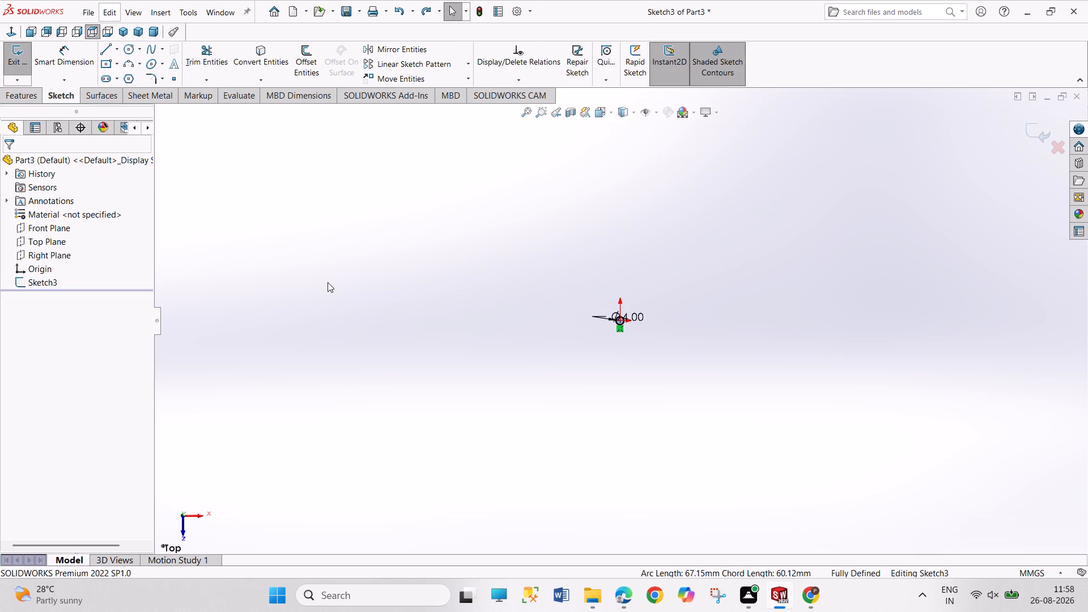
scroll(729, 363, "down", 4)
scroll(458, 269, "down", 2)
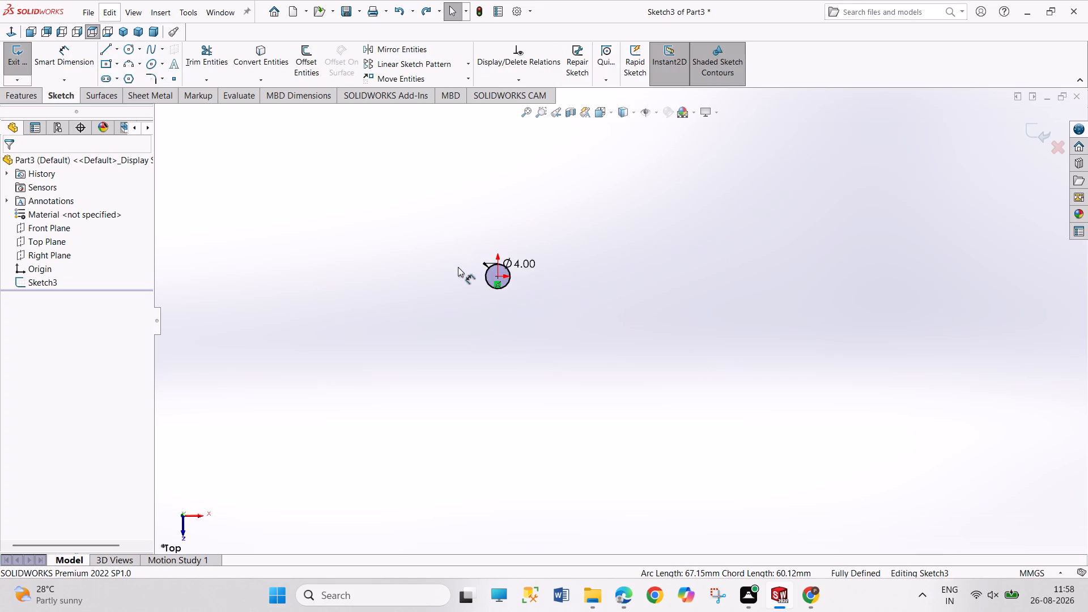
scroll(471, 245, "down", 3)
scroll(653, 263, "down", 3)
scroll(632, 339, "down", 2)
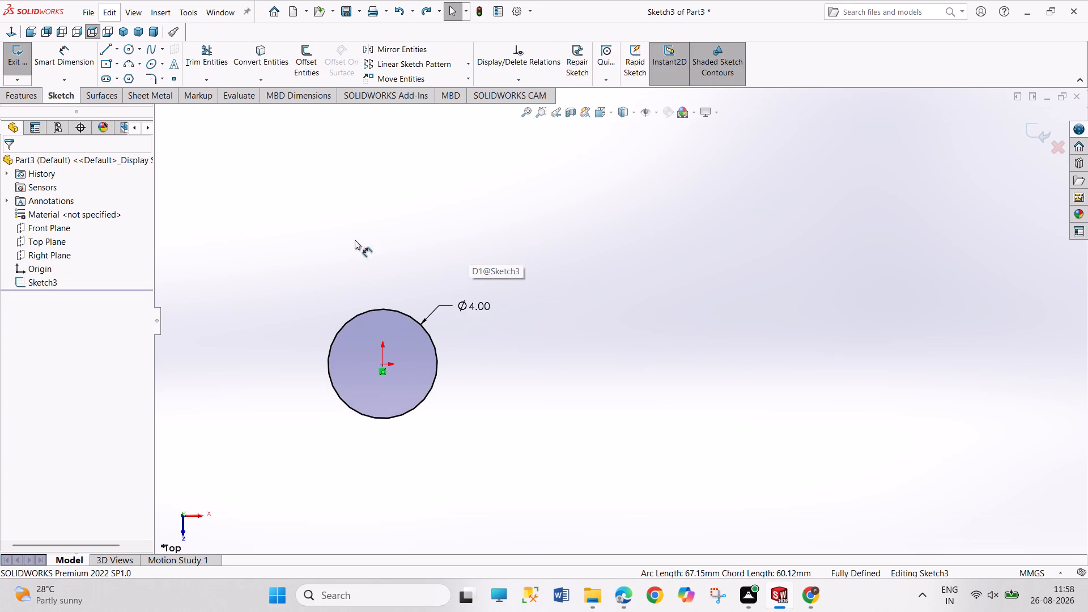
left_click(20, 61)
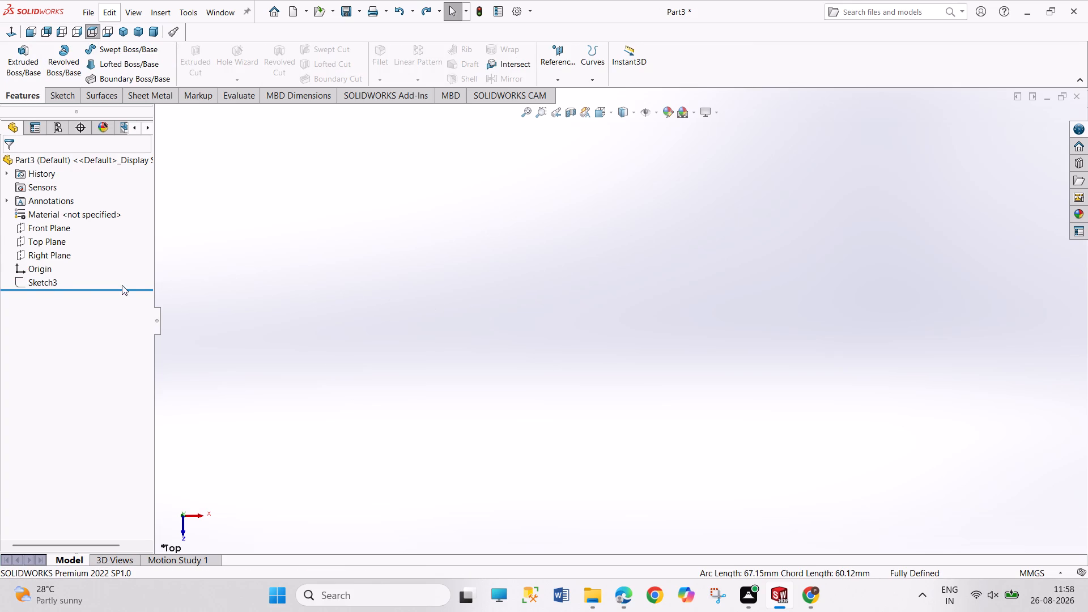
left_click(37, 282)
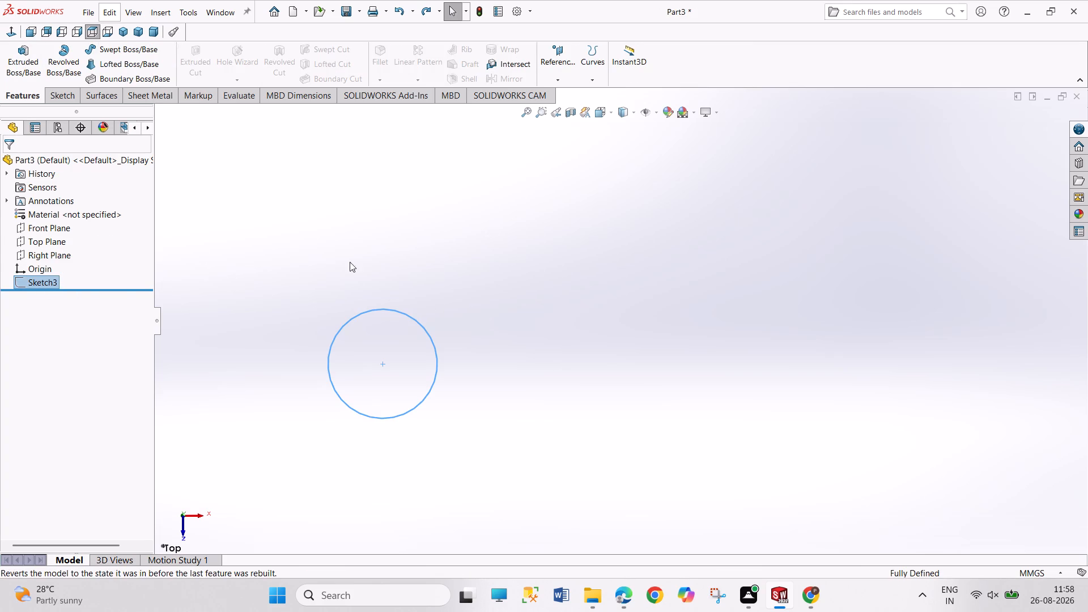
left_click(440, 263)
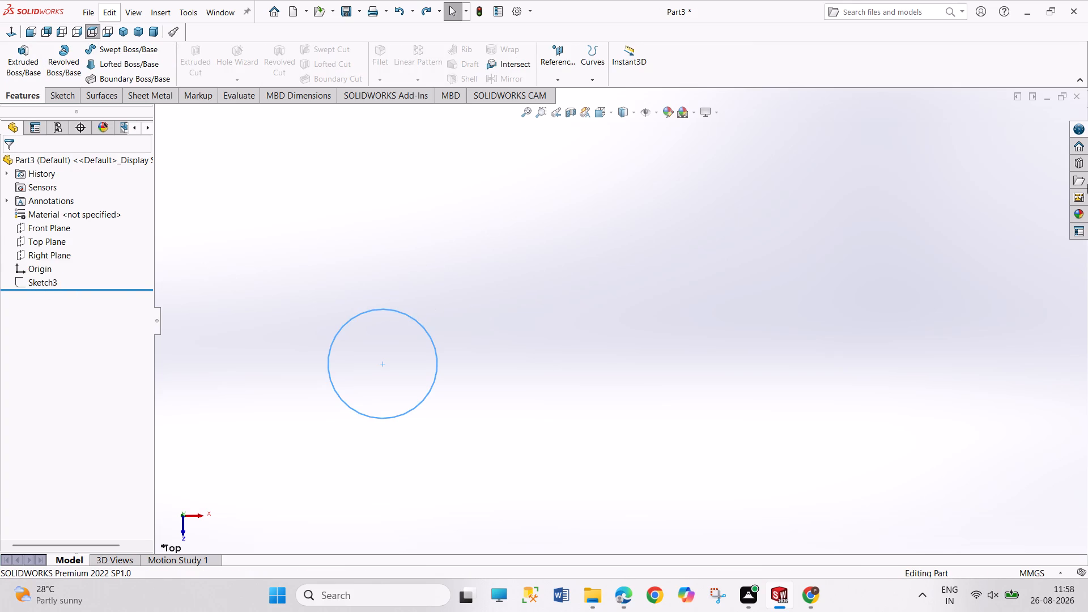
Close the part document without saving its changes.
left_click(1075, 99)
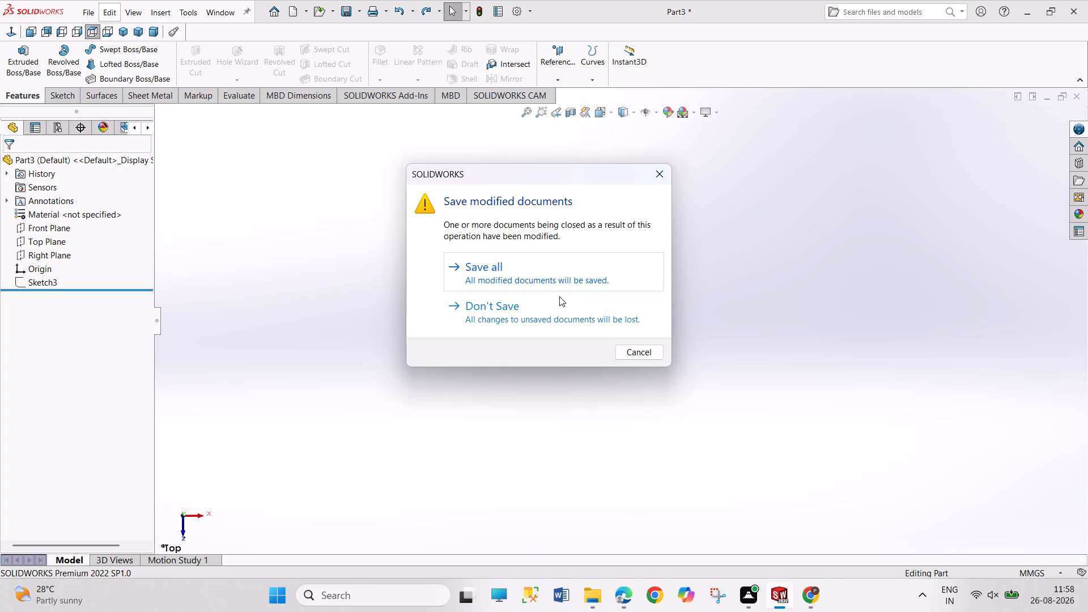
left_click(559, 304)
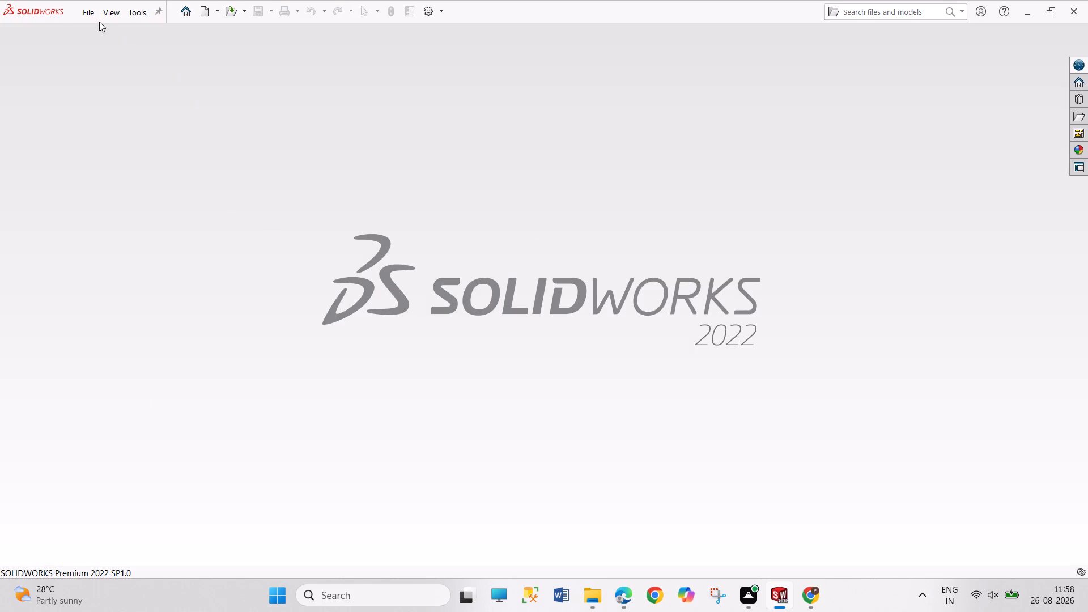
Create a new part document.
left_click(86, 16)
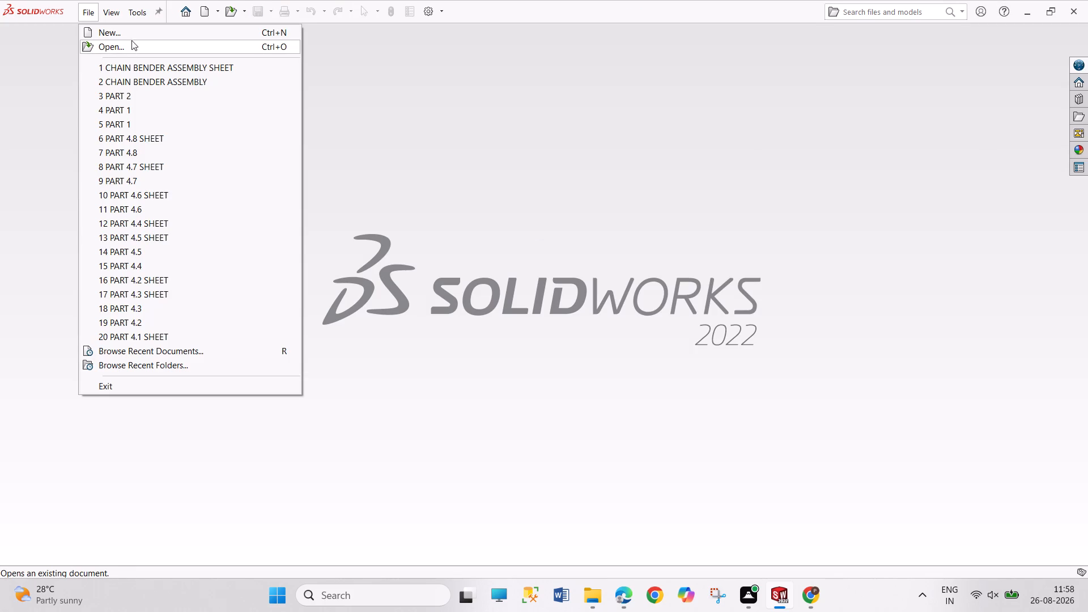
left_click(136, 31)
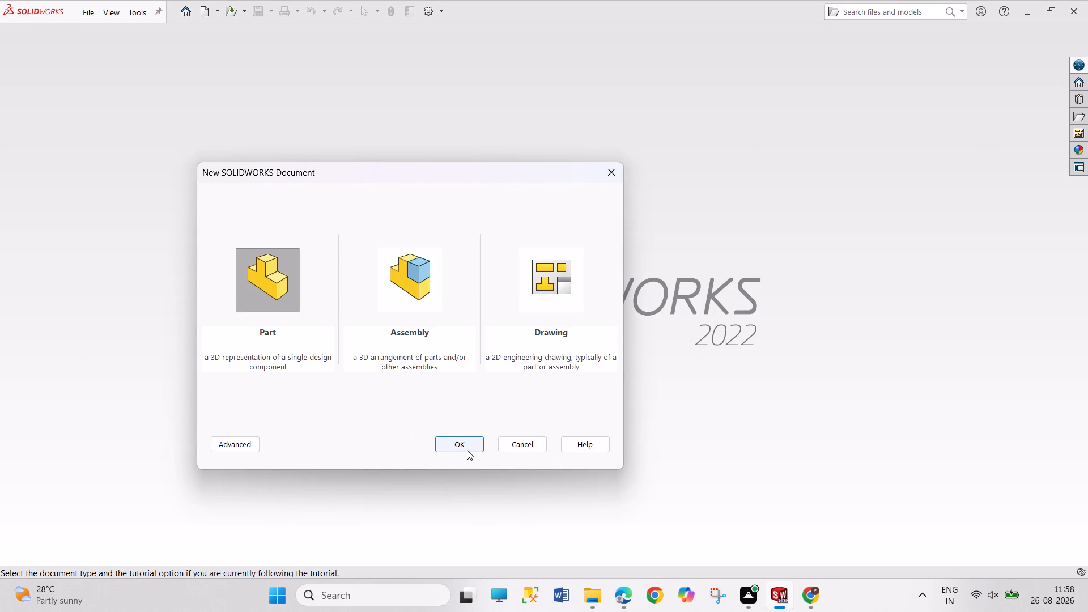
left_click(467, 450)
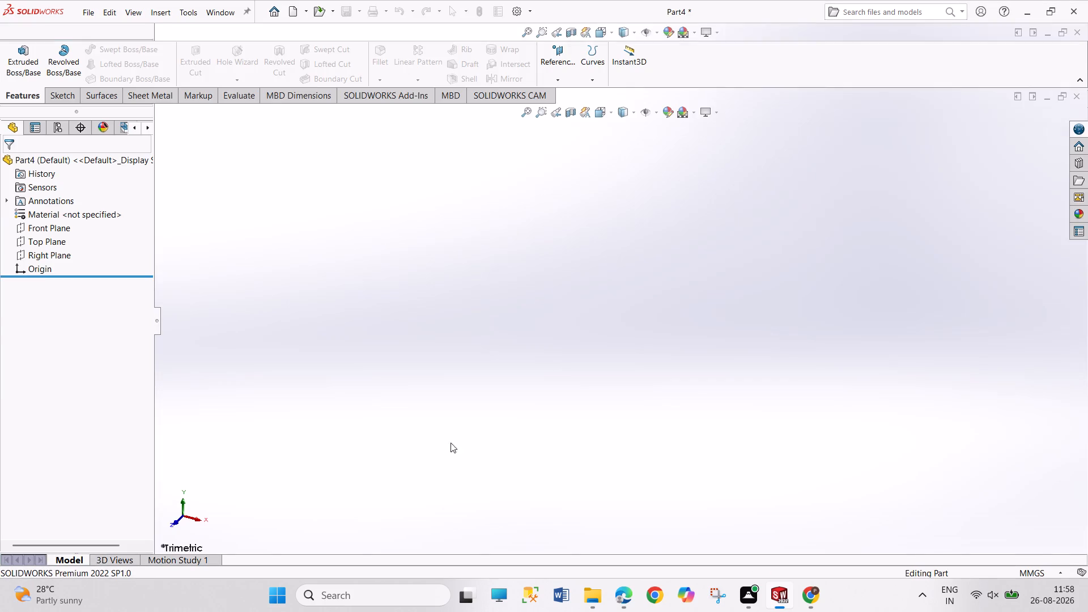
Sketch a circle about 70 mm in diameter on the Top Plane, centred on the origin.
left_click(48, 239)
left_click(62, 221)
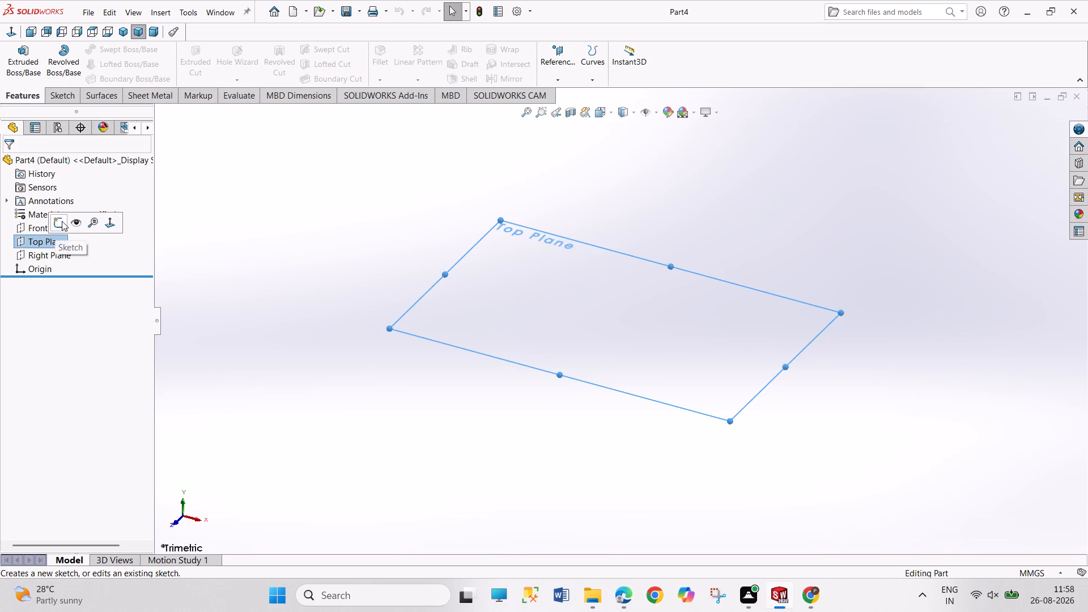
left_click(127, 47)
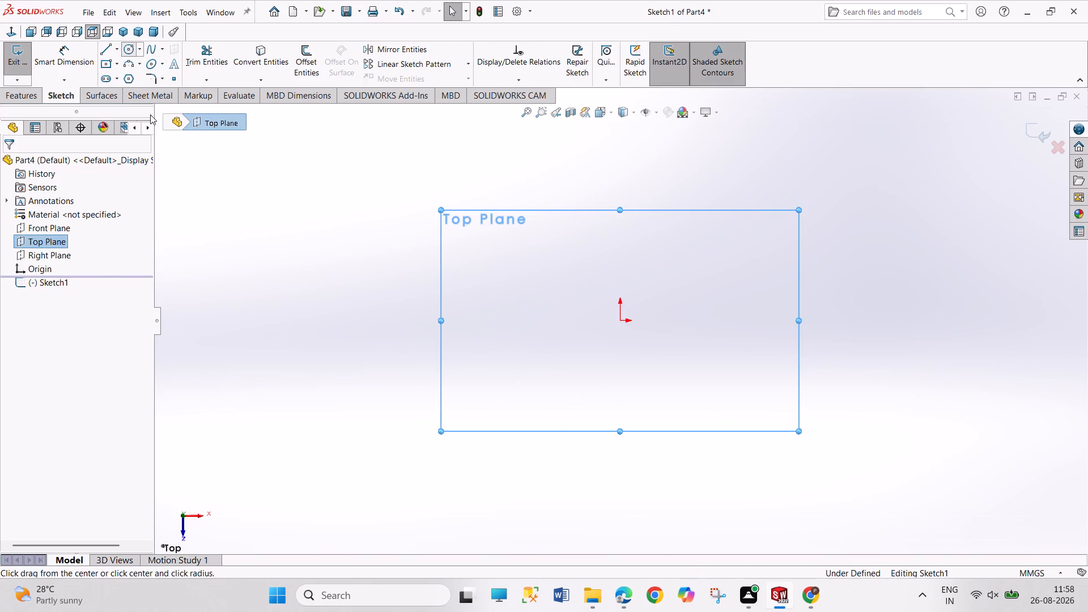
left_click(618, 321)
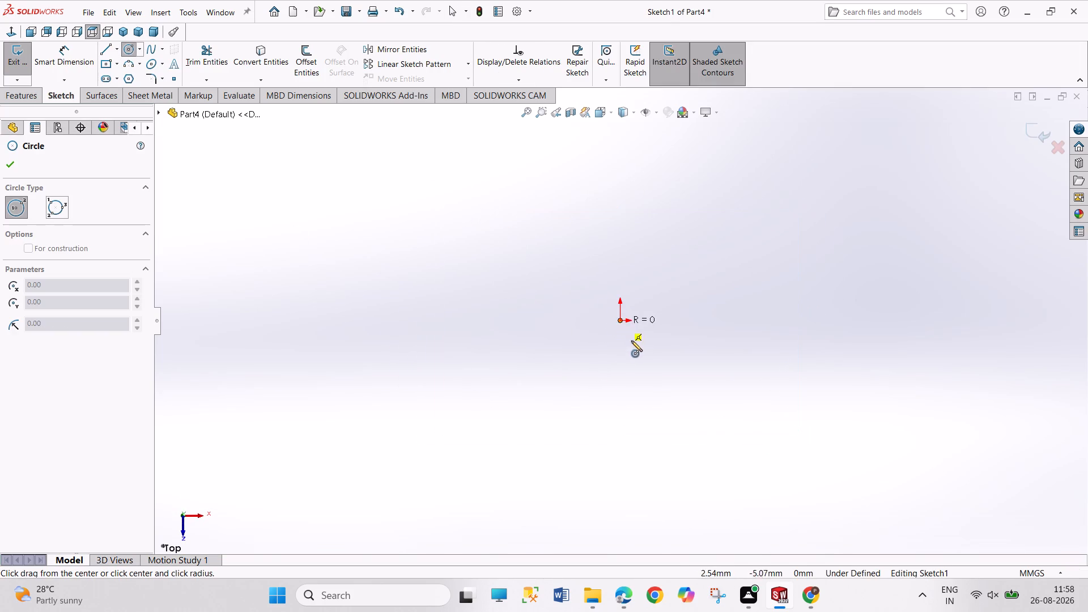
left_click(652, 384)
Dimension the circle's diameter as 6 mm and exit the sketch.
right_click_drag(729, 398, 731, 275)
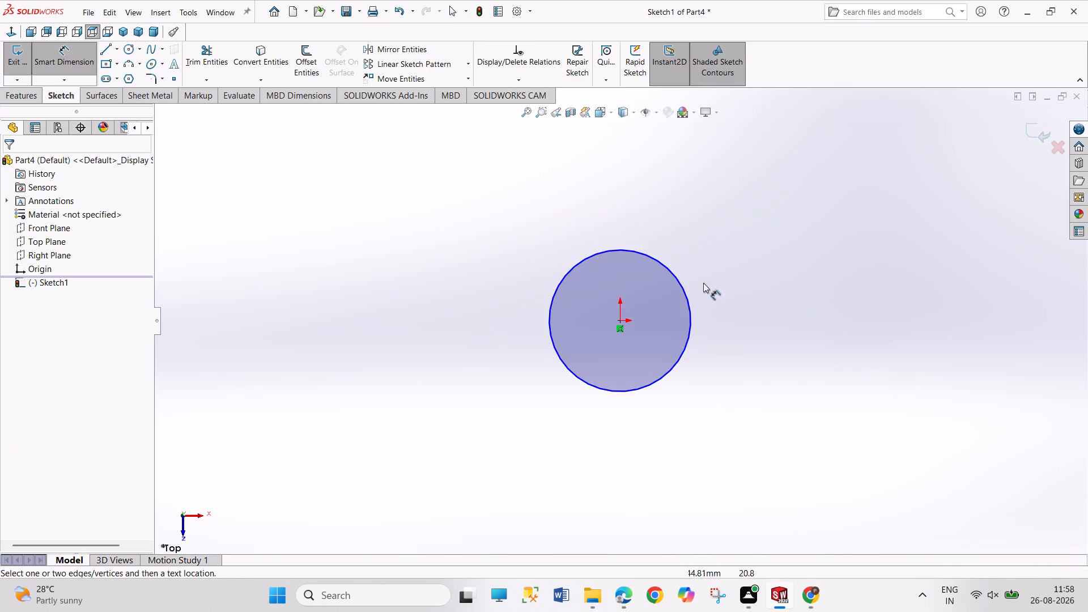
left_click(683, 293)
left_click(749, 229)
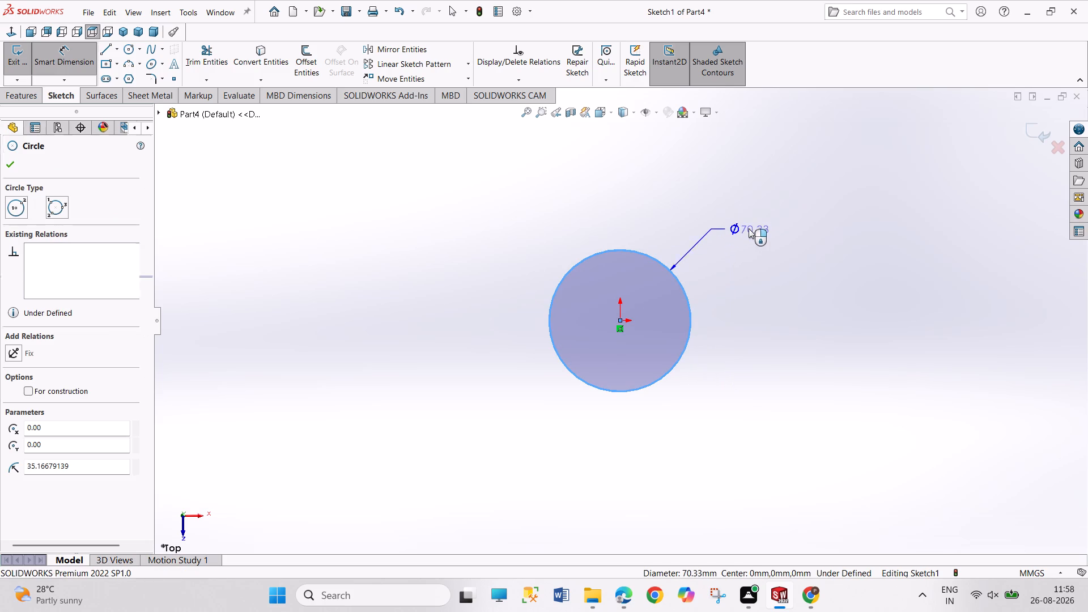
key("6")
key("Return")
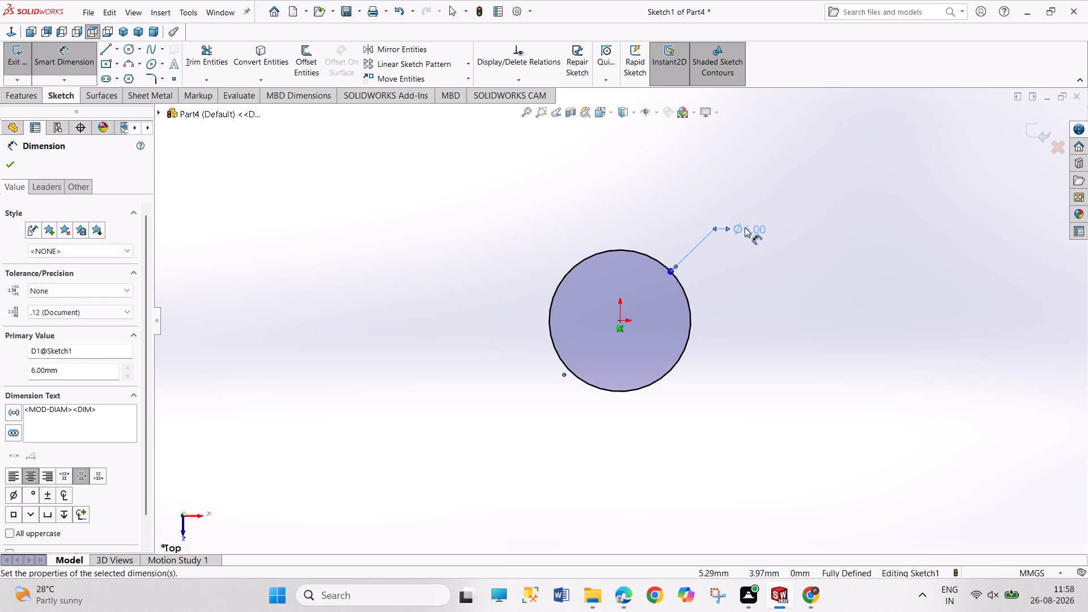
right_click(733, 341)
left_click(759, 383)
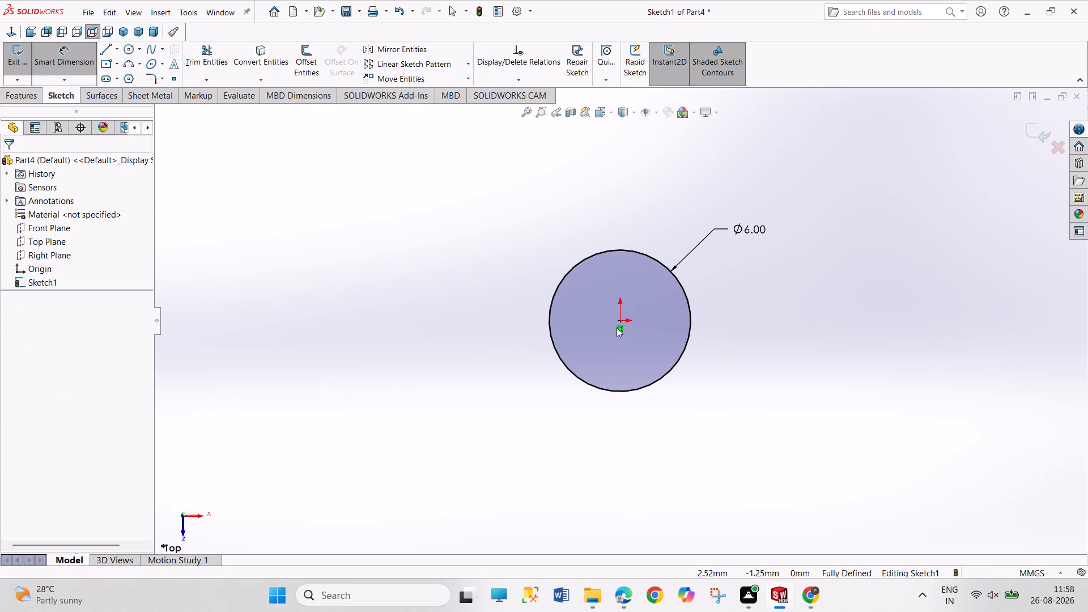
left_click(24, 54)
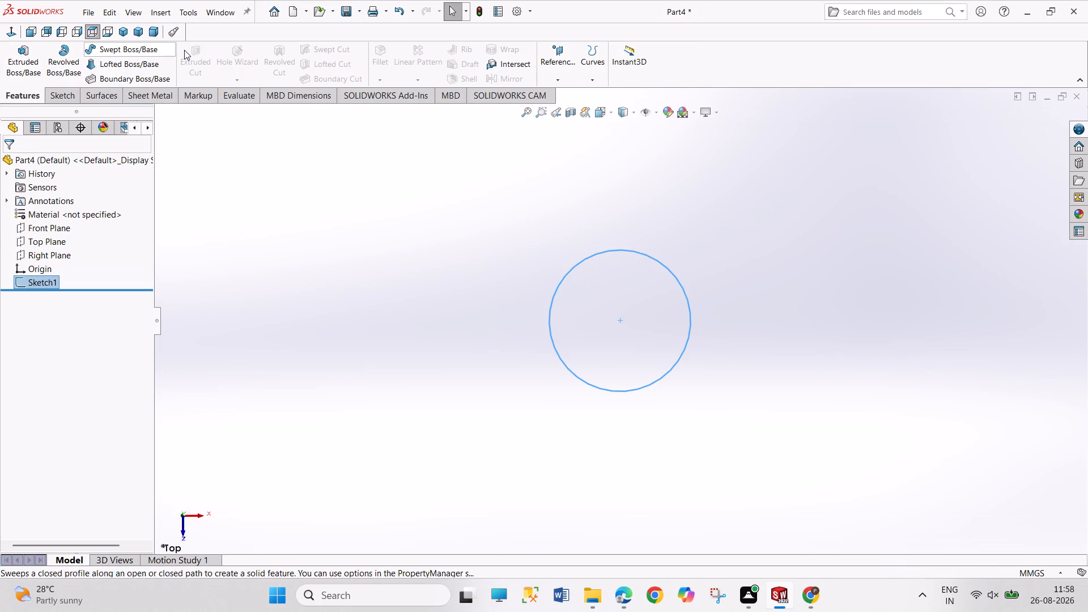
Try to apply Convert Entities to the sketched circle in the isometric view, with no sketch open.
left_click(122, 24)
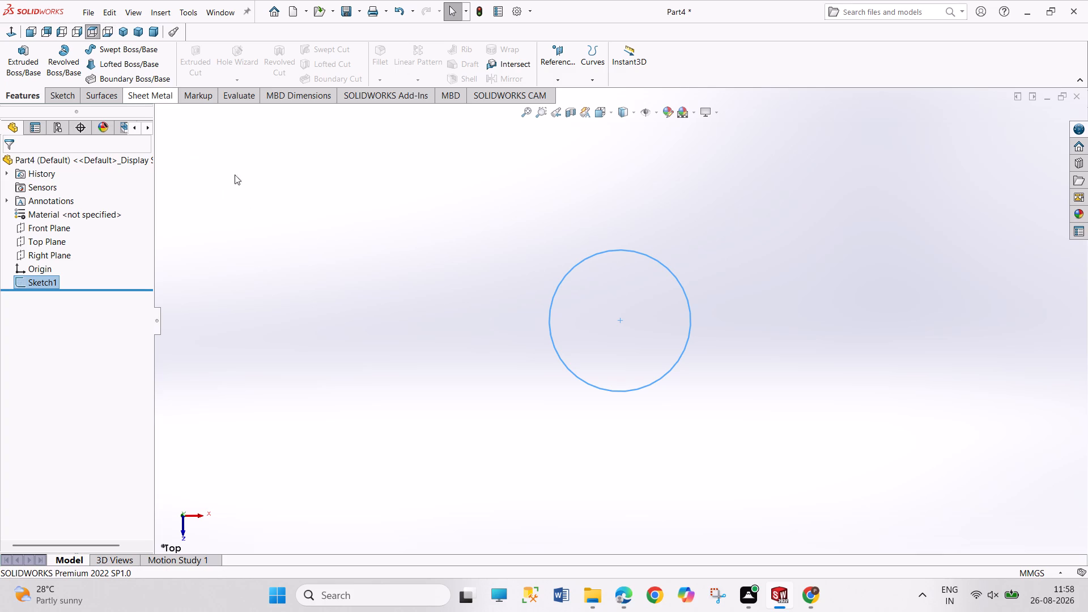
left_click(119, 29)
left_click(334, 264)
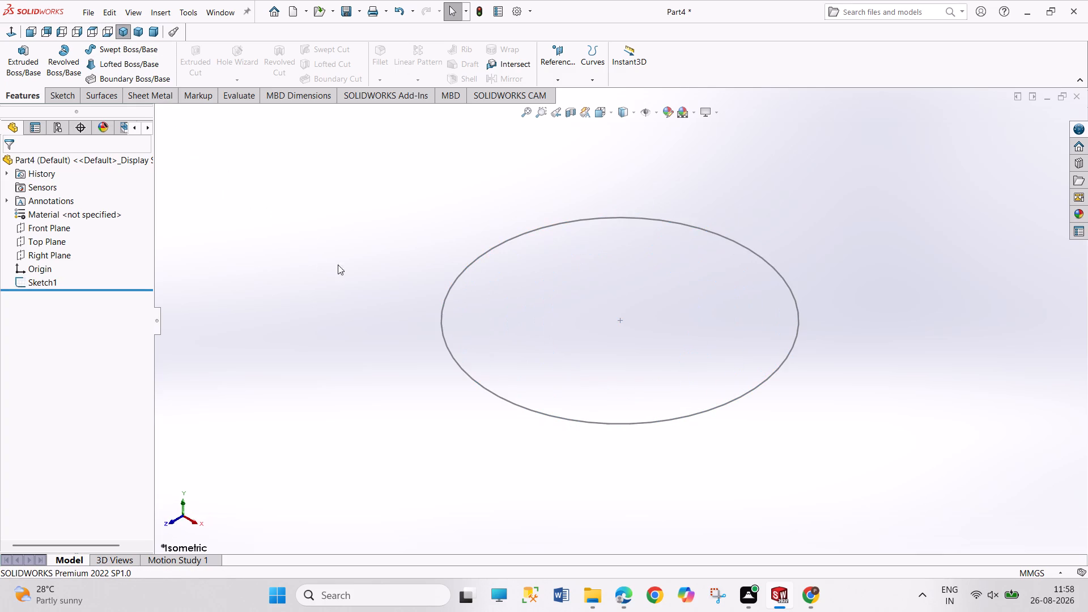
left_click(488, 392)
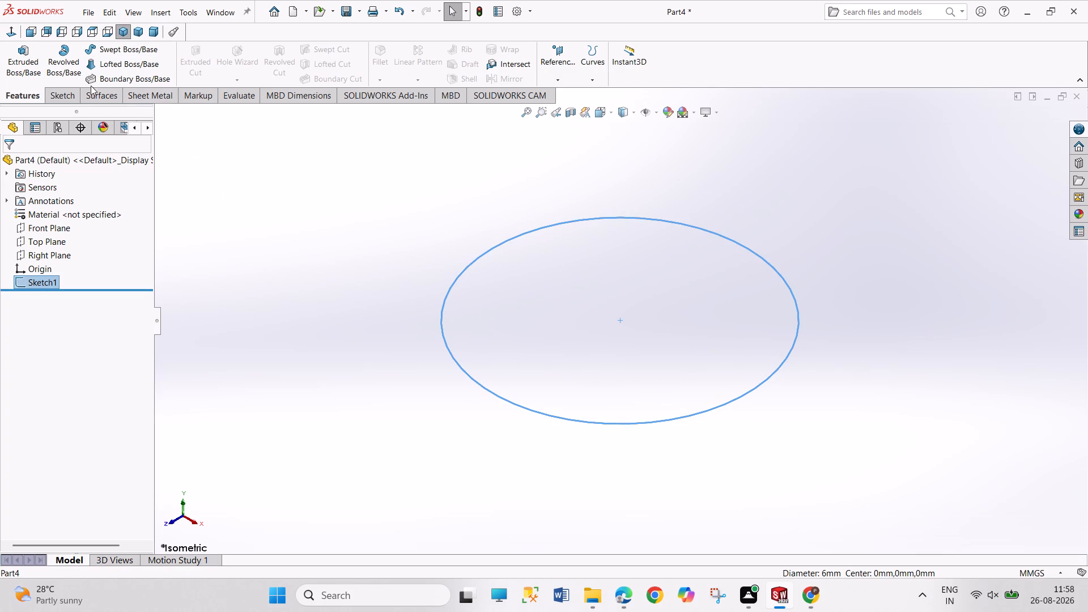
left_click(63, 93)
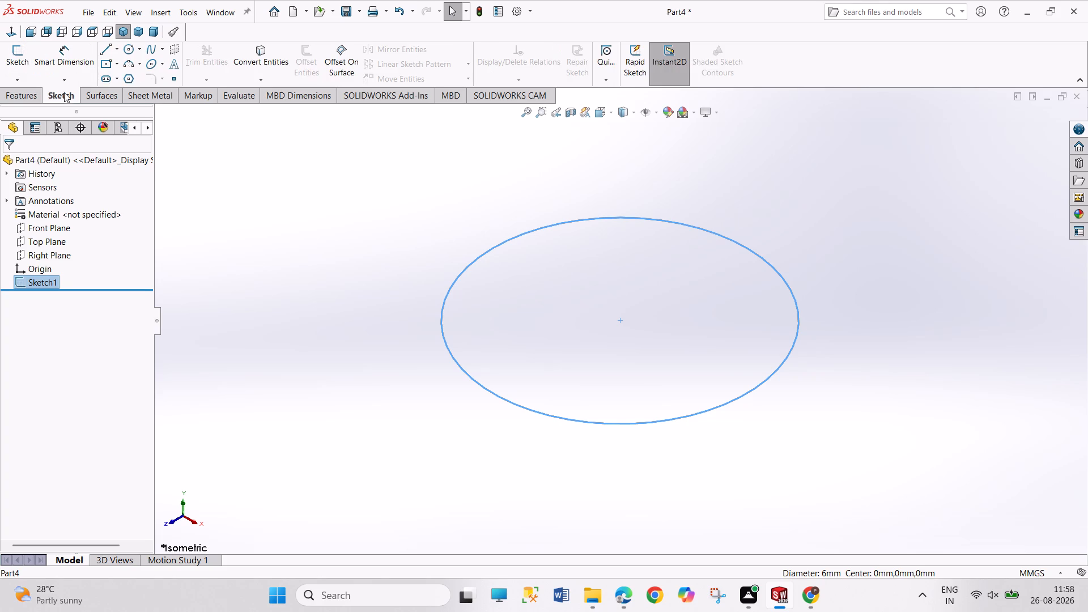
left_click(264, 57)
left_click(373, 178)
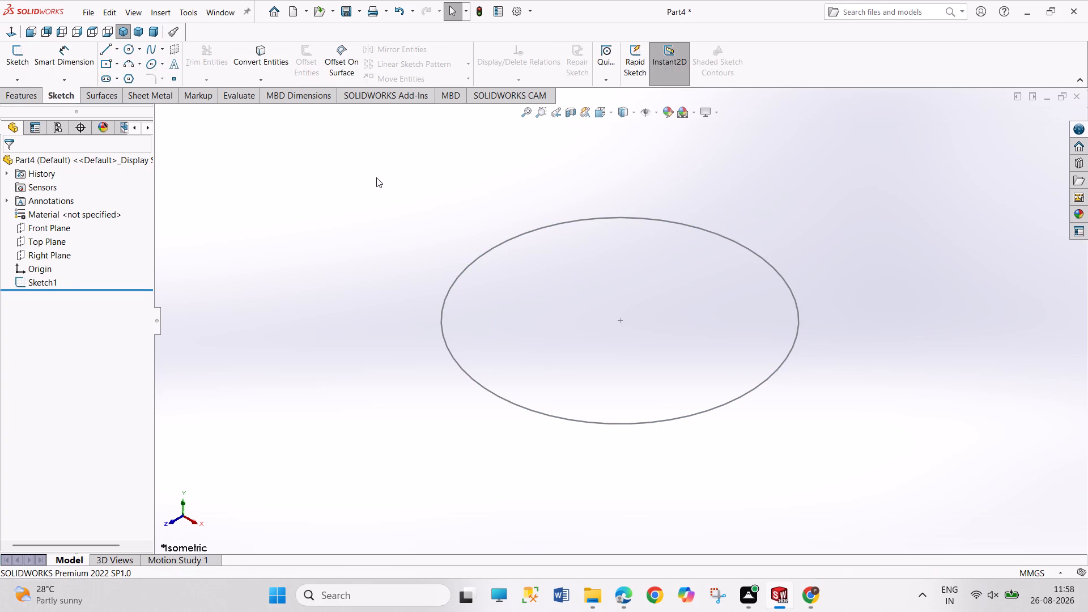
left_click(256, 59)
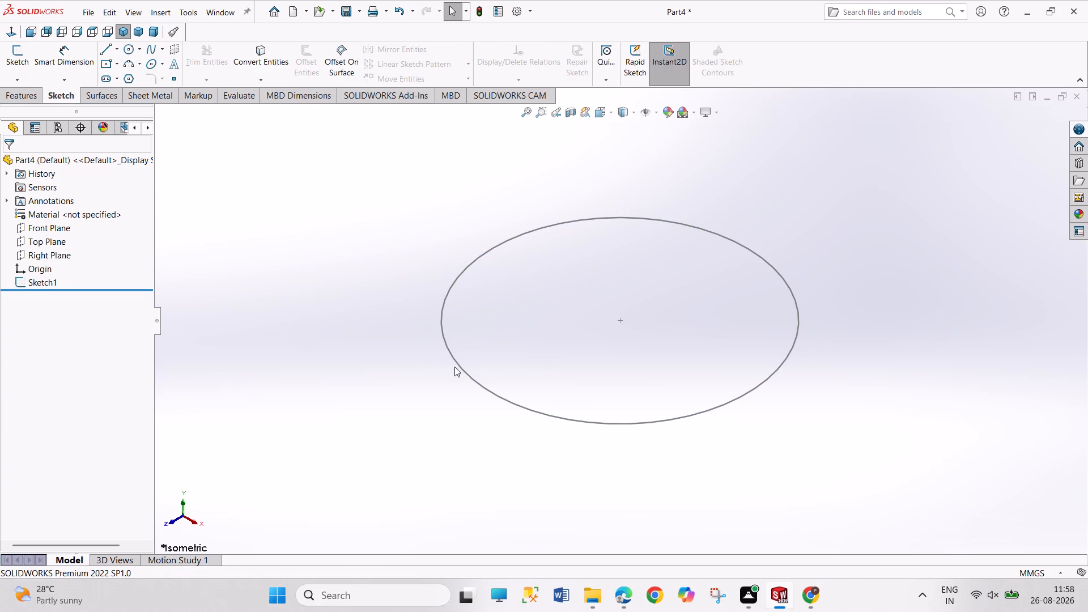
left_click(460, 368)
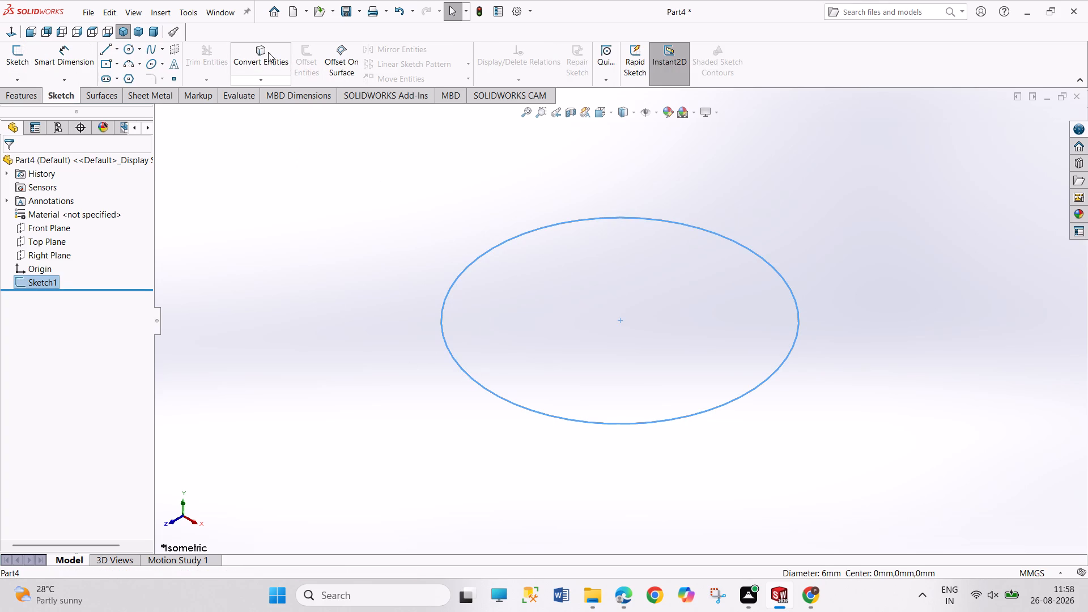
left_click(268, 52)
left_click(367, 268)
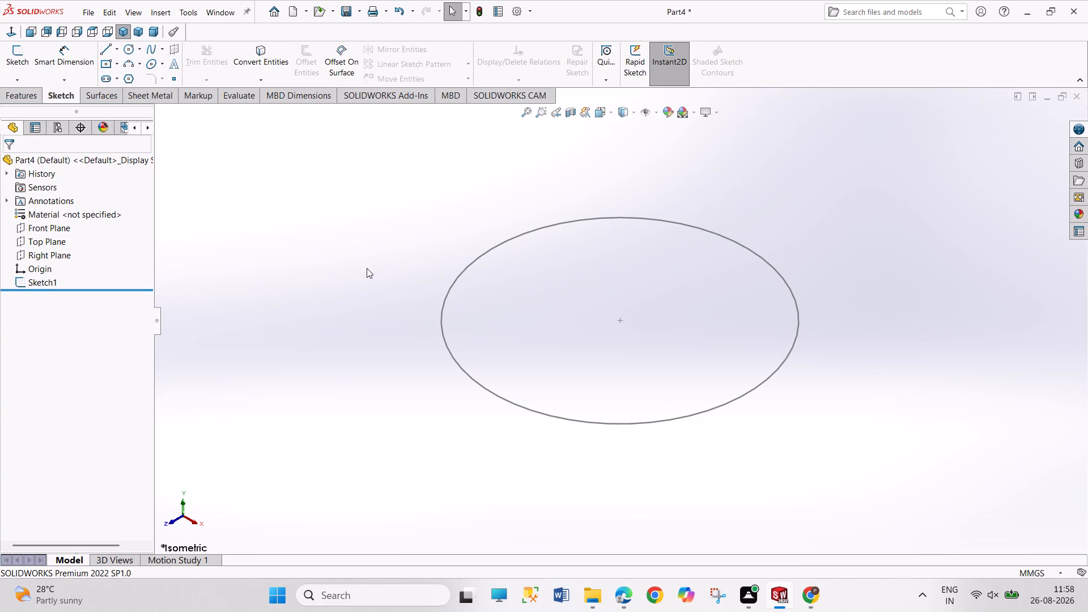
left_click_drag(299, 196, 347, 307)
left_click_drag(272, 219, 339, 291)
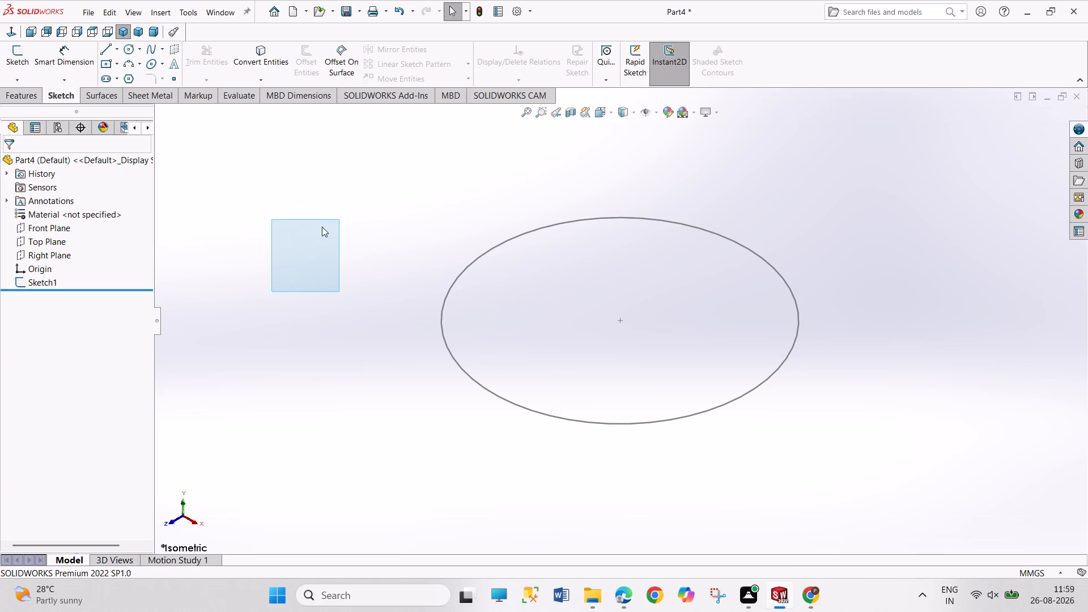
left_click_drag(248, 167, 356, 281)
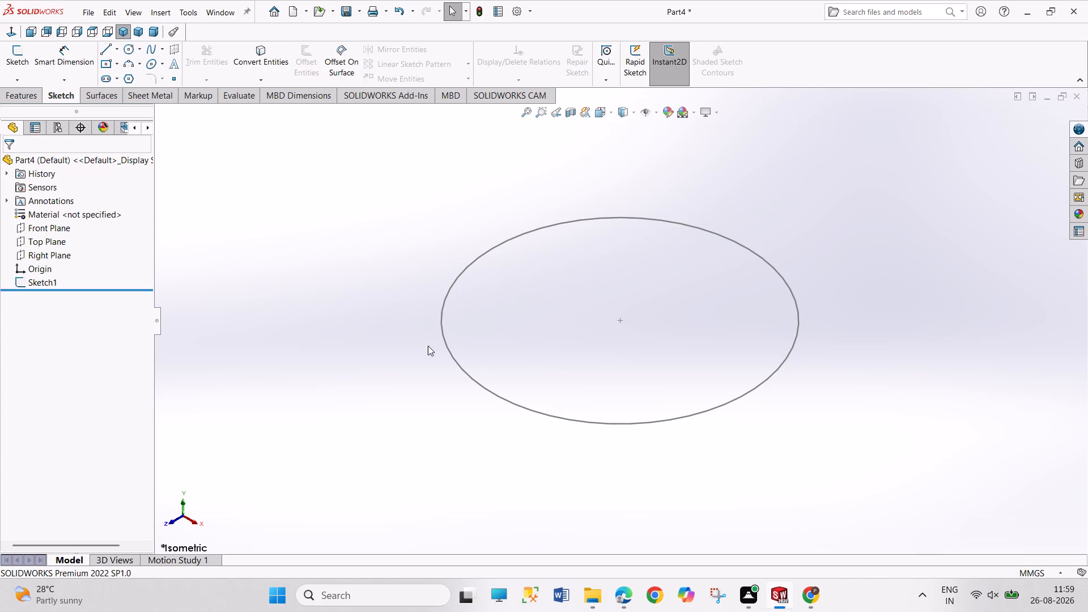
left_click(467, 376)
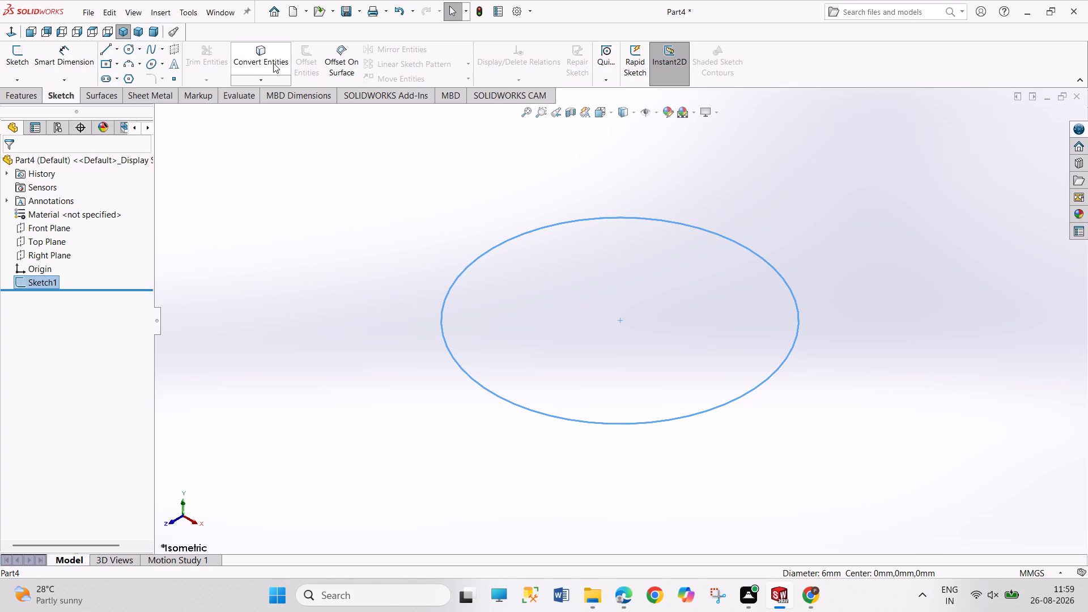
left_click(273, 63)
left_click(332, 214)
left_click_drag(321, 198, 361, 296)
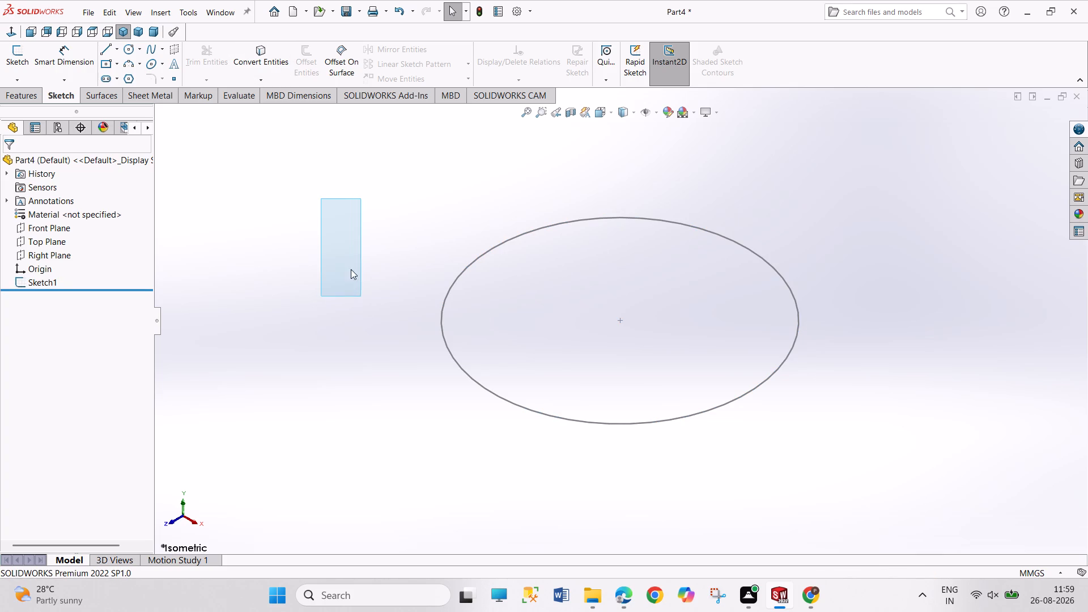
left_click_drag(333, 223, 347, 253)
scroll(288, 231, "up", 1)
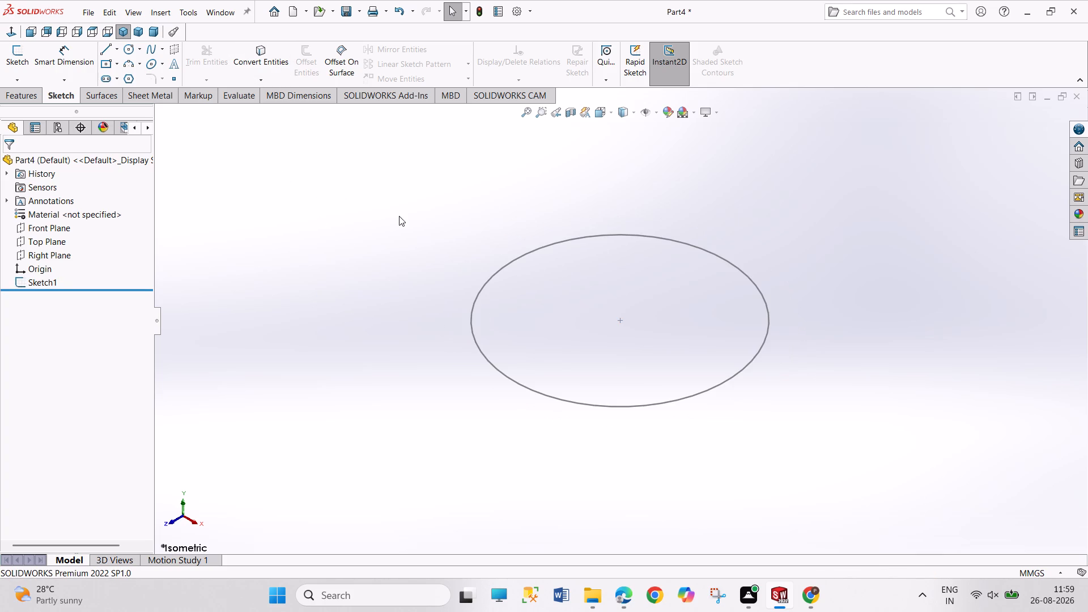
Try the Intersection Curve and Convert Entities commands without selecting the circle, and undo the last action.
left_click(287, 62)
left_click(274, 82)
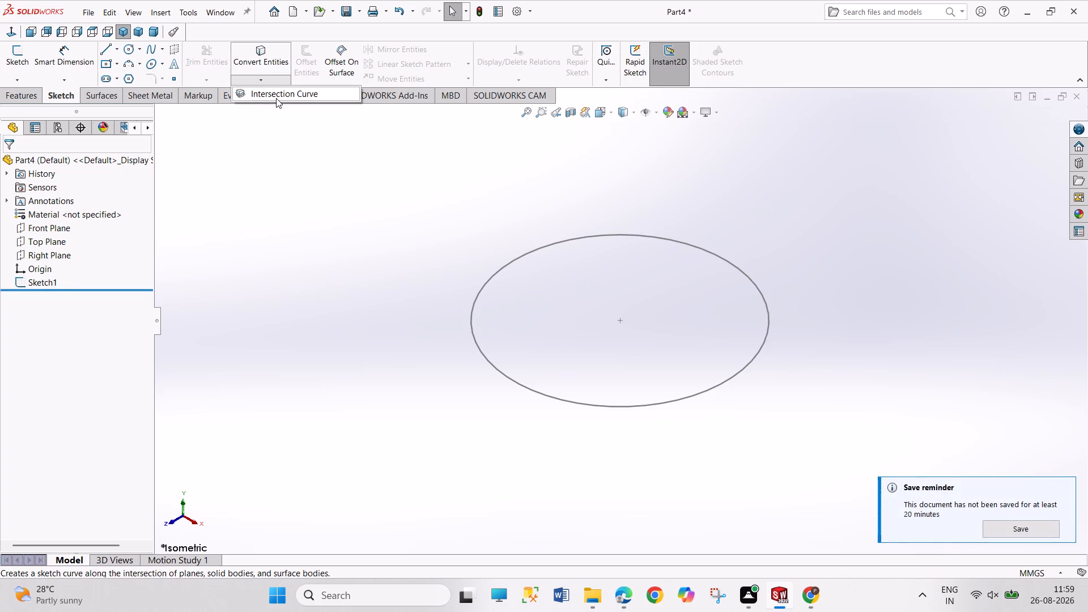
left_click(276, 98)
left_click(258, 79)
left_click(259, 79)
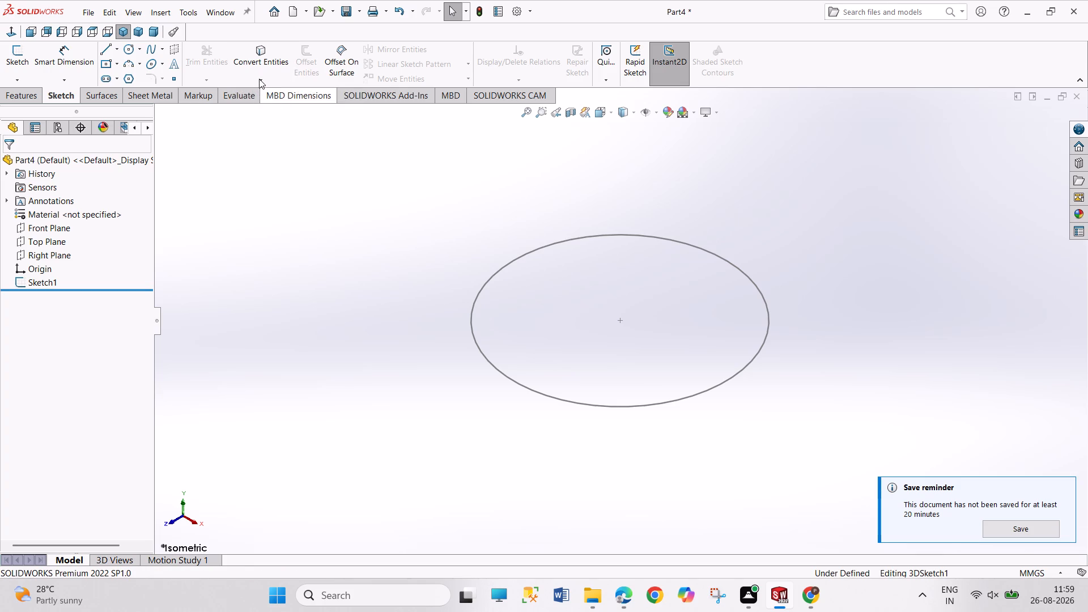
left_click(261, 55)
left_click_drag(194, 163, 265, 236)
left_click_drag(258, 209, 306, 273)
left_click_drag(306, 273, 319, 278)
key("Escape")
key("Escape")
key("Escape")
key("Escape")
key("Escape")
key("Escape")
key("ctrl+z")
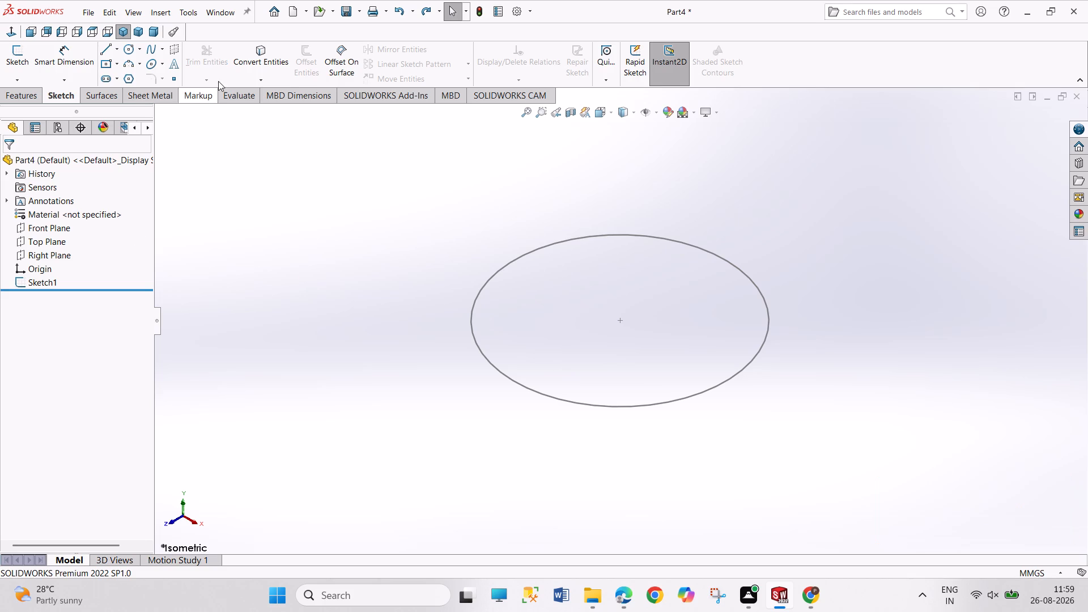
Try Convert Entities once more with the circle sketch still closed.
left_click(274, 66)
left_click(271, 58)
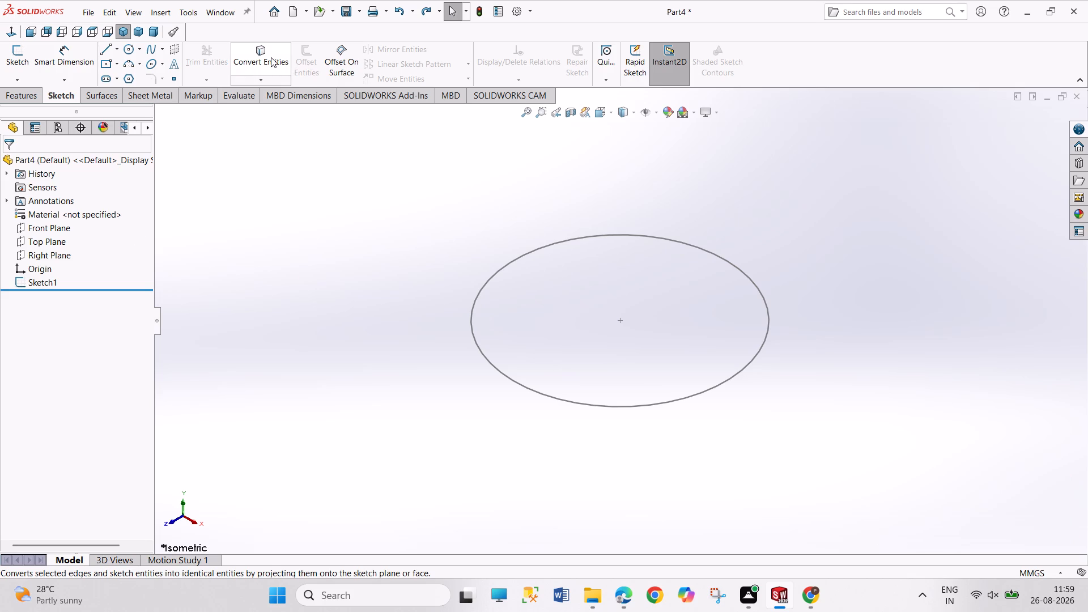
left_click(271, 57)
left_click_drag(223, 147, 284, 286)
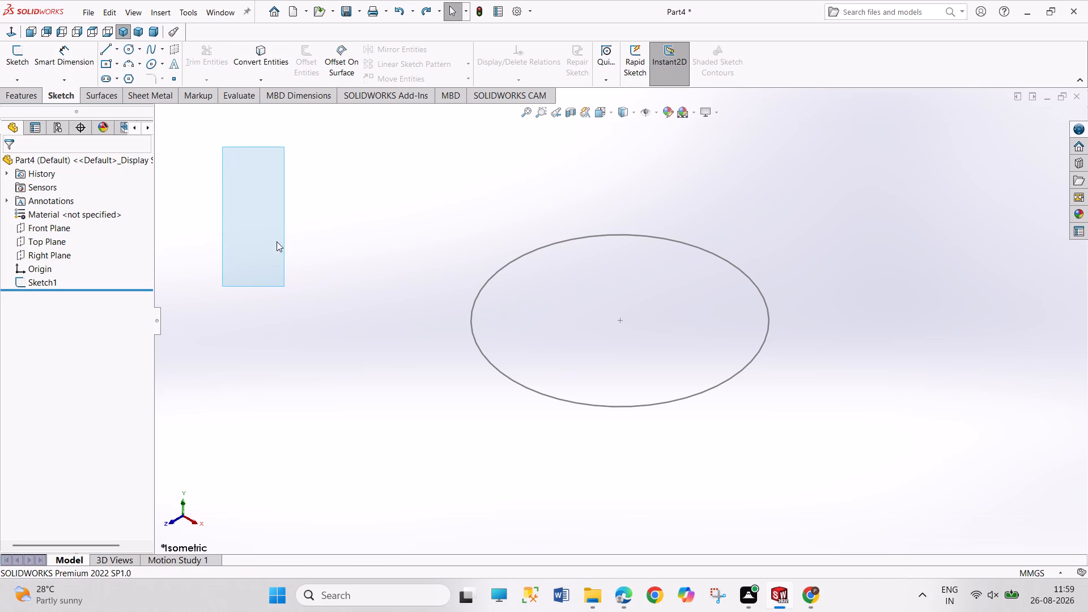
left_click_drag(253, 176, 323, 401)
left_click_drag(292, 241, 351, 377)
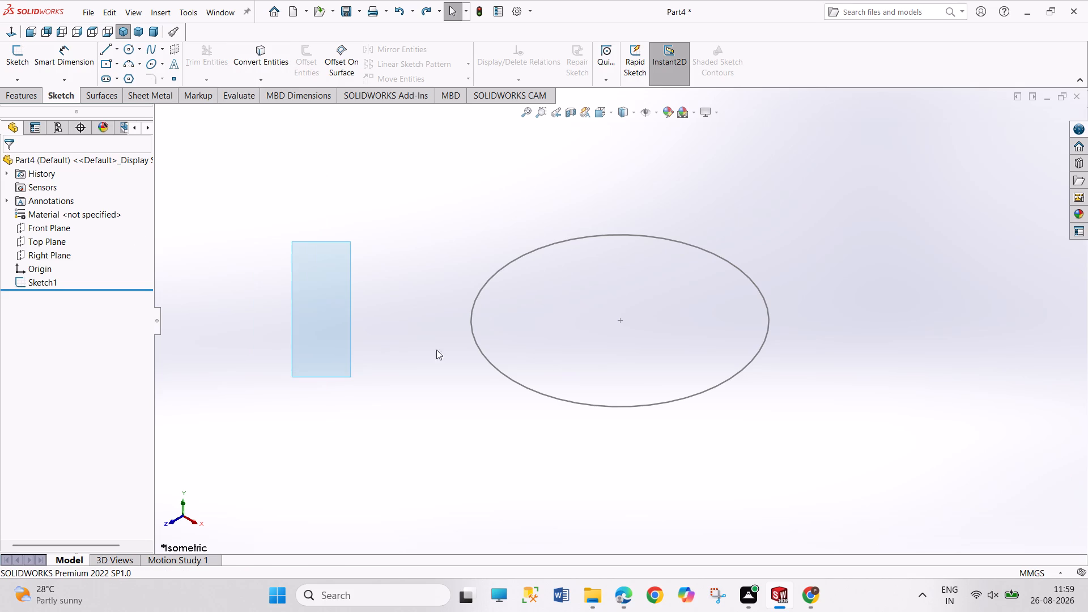
Reopen the circle sketch on the Top Plane for editing.
right_click(566, 401)
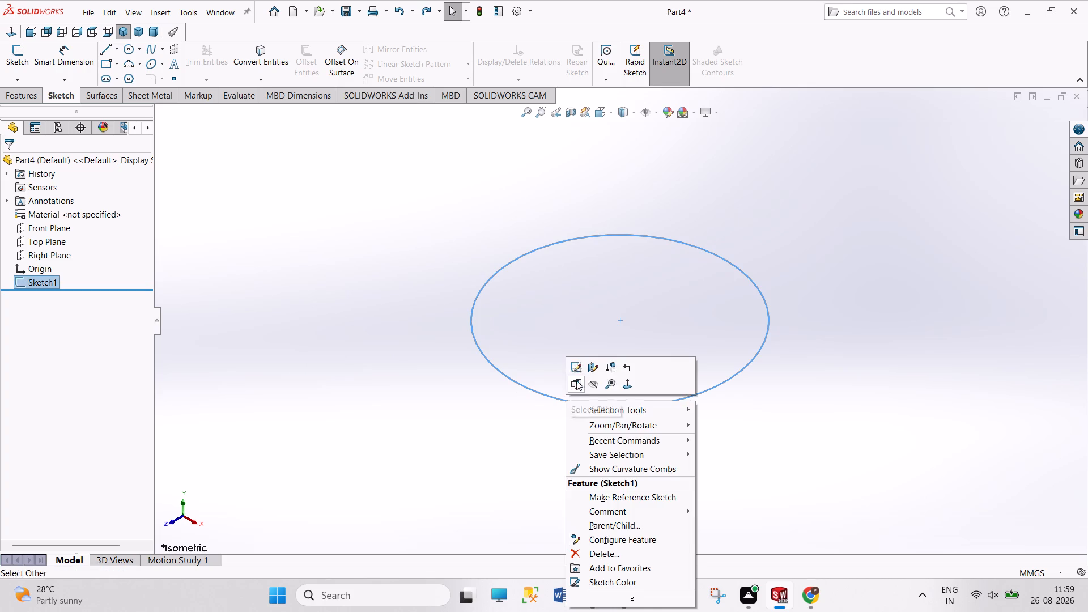
left_click(579, 362)
left_click(380, 365)
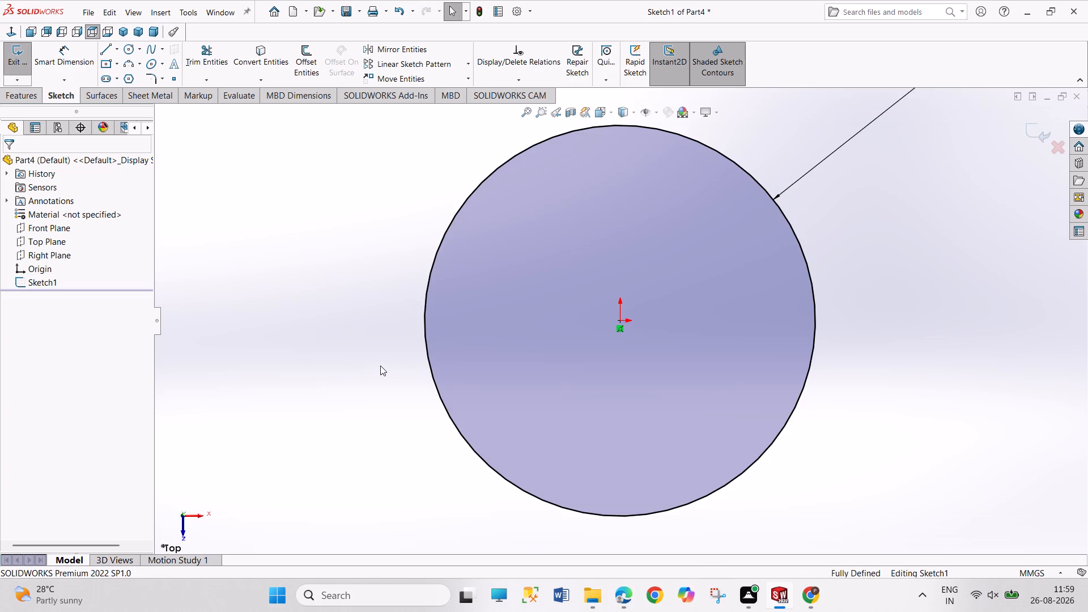
scroll(382, 368, "up", 4)
scroll(417, 272, "down", 1)
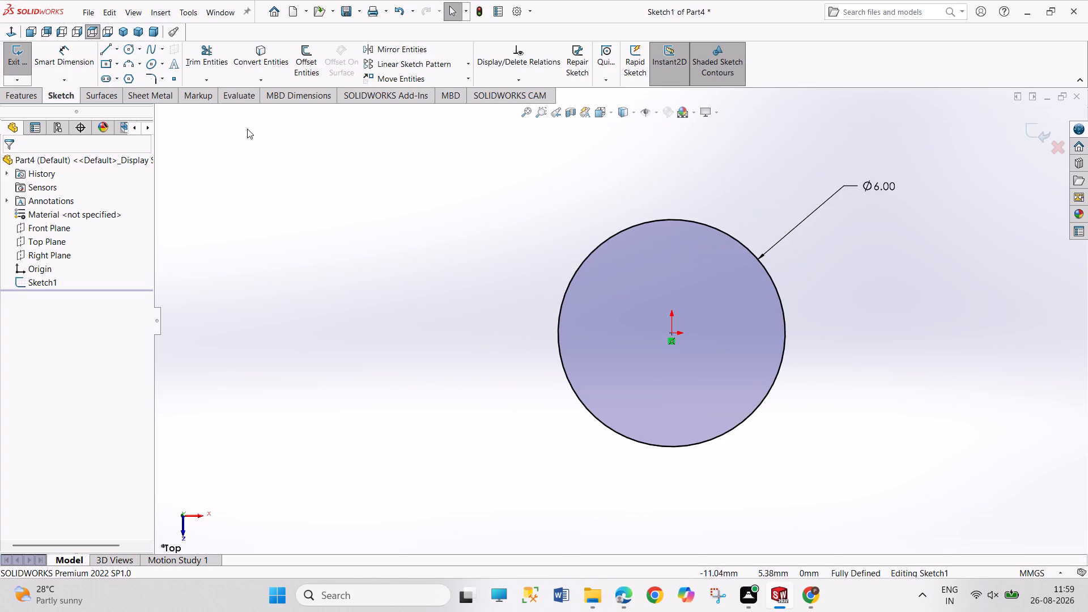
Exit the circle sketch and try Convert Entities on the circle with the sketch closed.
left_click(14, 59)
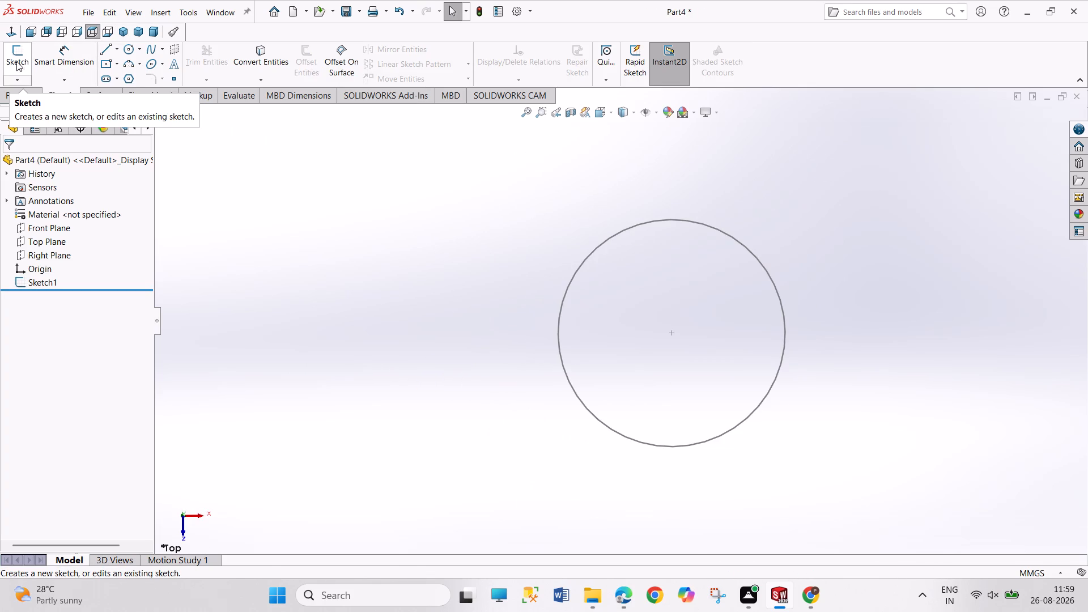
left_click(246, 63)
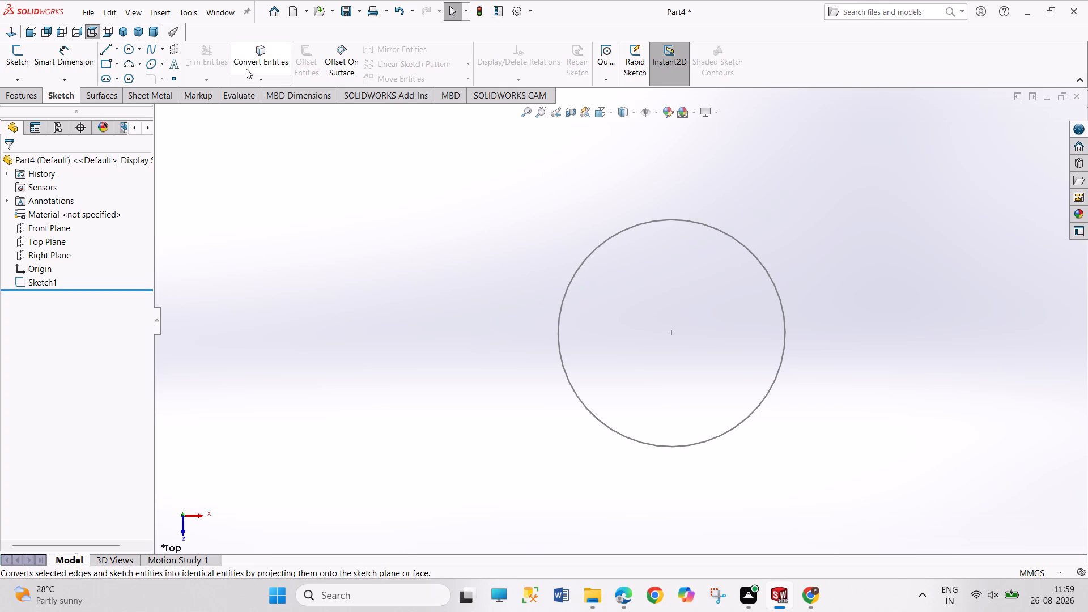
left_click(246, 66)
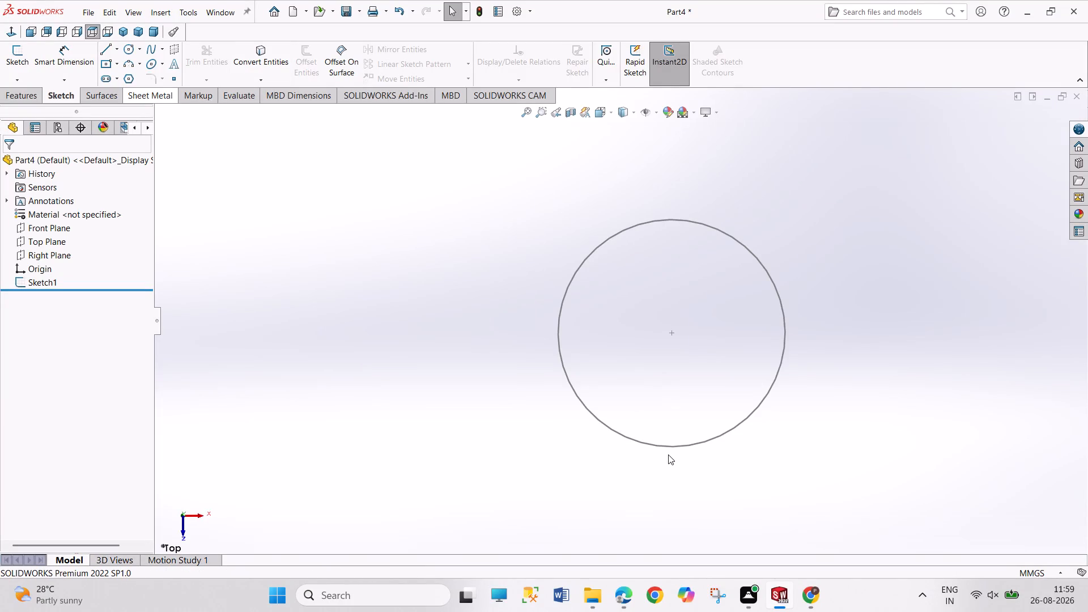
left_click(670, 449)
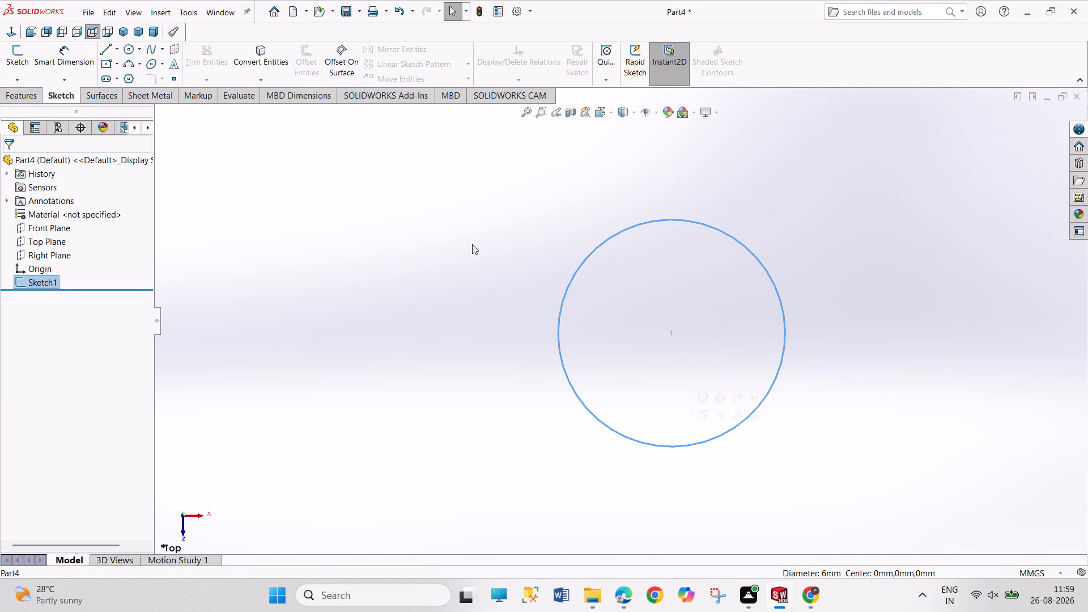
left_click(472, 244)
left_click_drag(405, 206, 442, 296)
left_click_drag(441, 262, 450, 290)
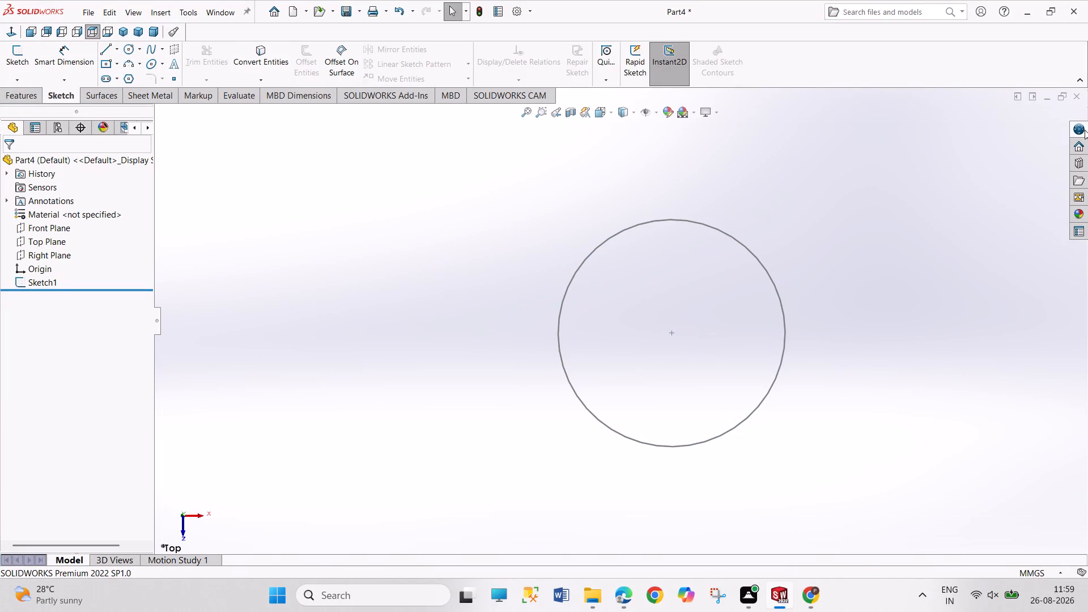
Close the current part without saving it.
left_click(1074, 98)
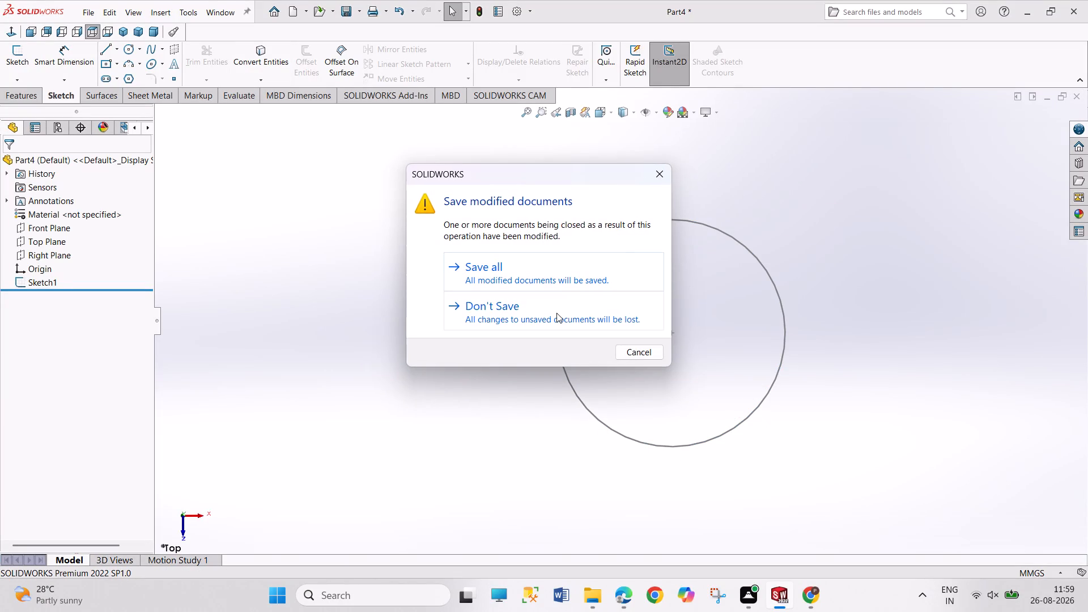
left_click(556, 313)
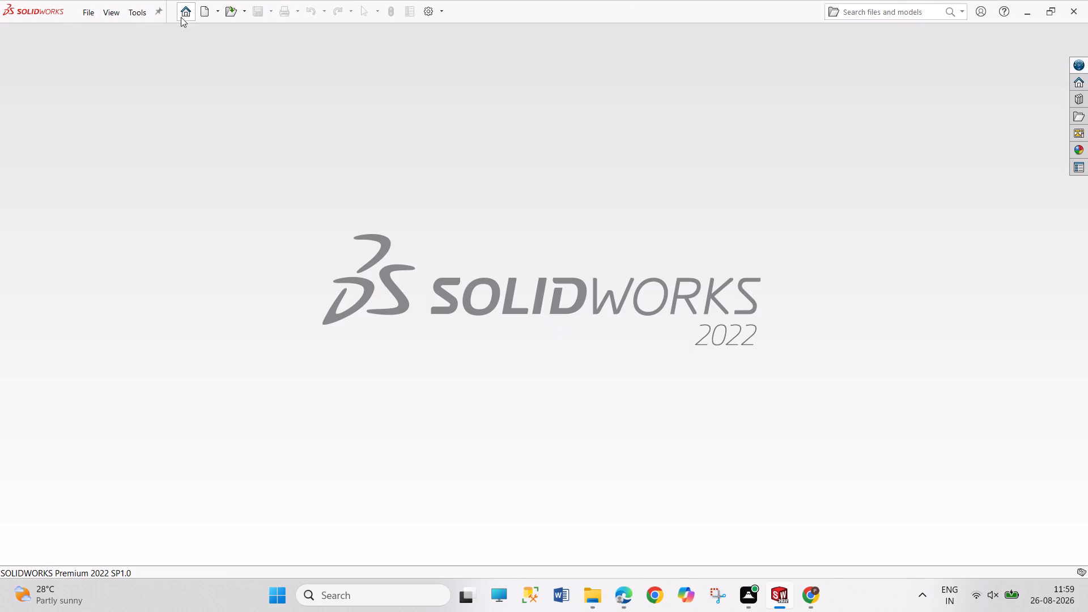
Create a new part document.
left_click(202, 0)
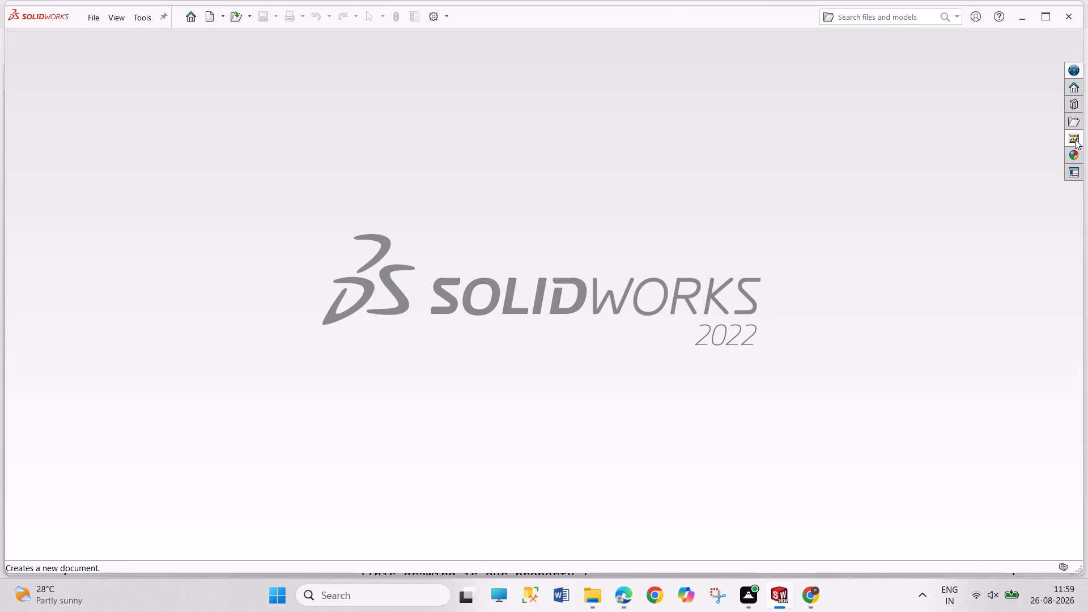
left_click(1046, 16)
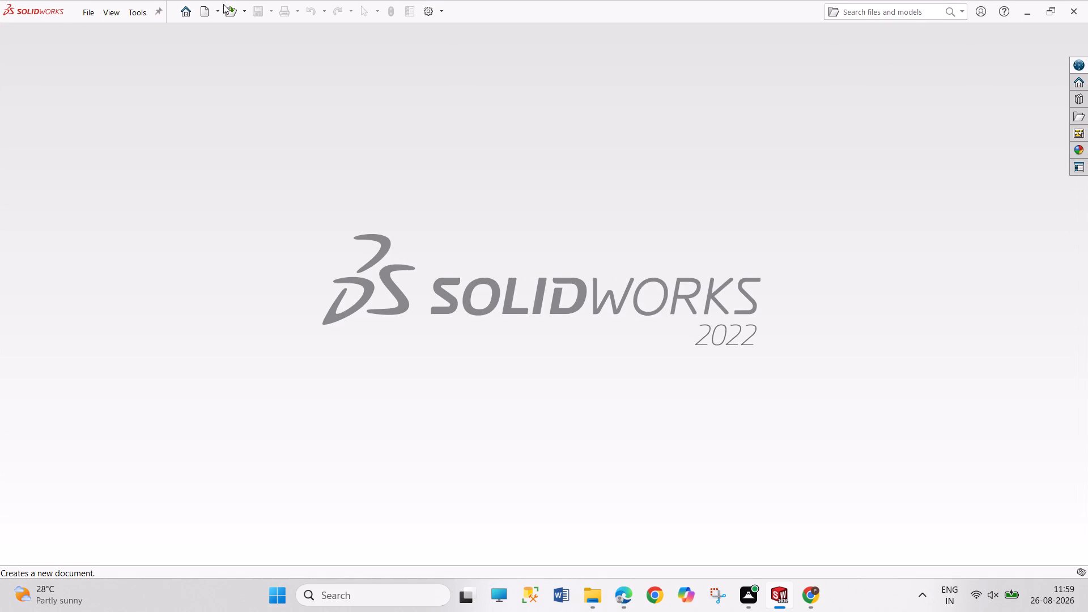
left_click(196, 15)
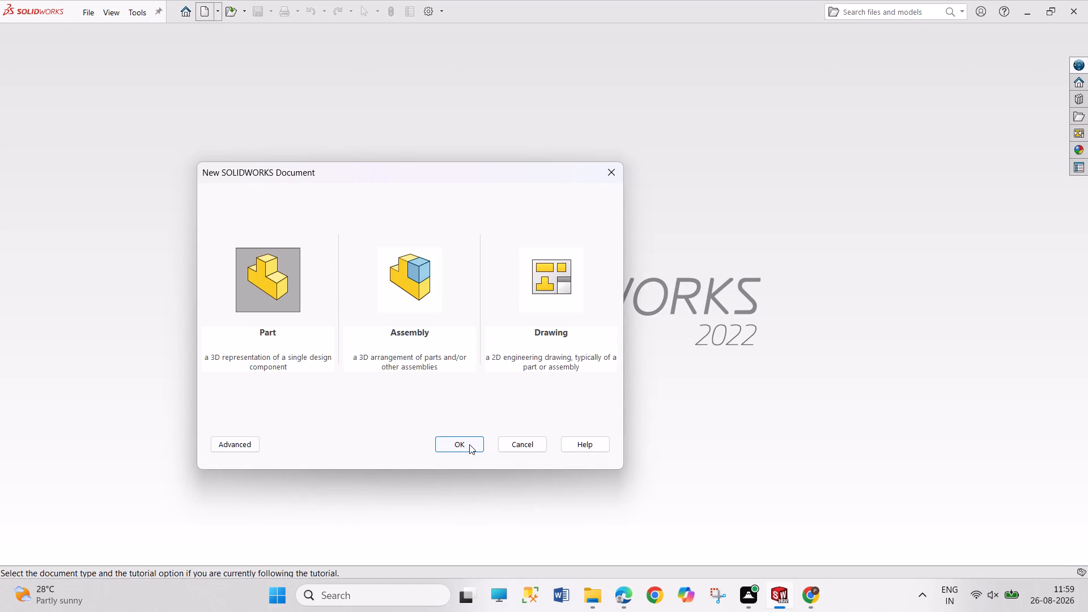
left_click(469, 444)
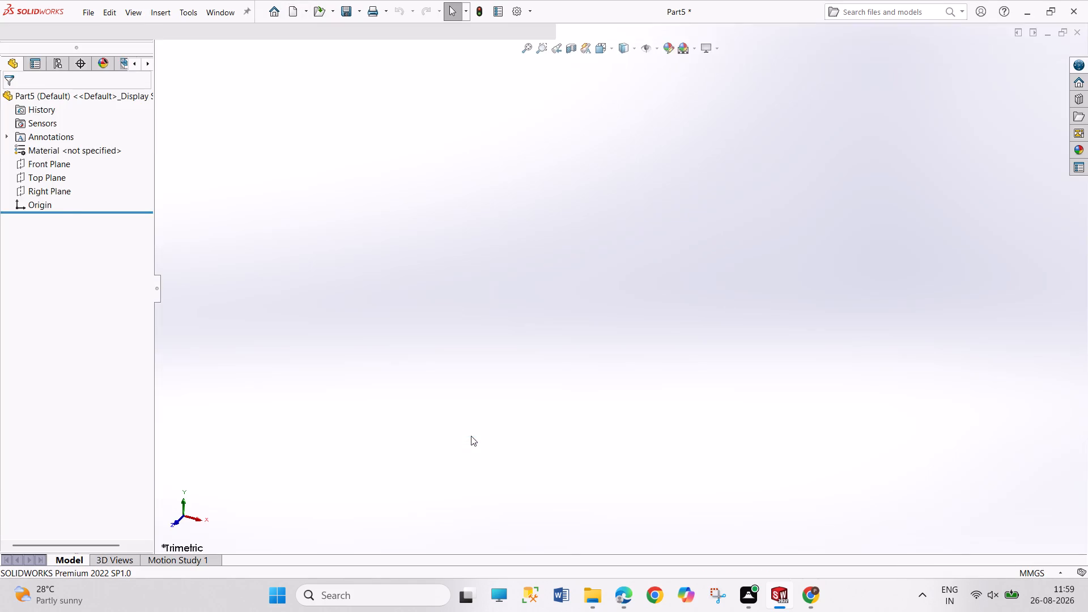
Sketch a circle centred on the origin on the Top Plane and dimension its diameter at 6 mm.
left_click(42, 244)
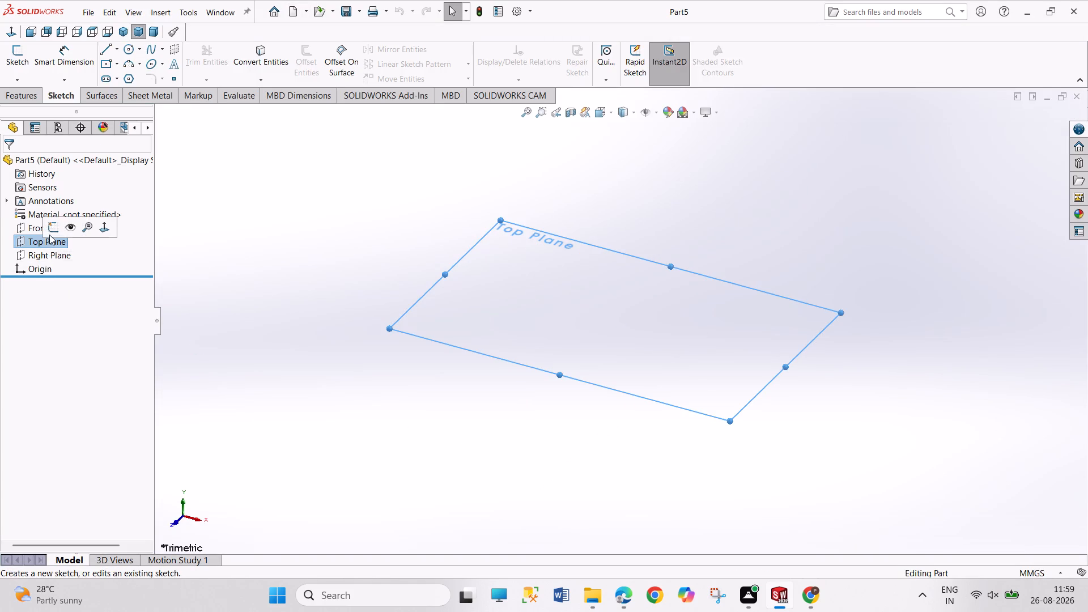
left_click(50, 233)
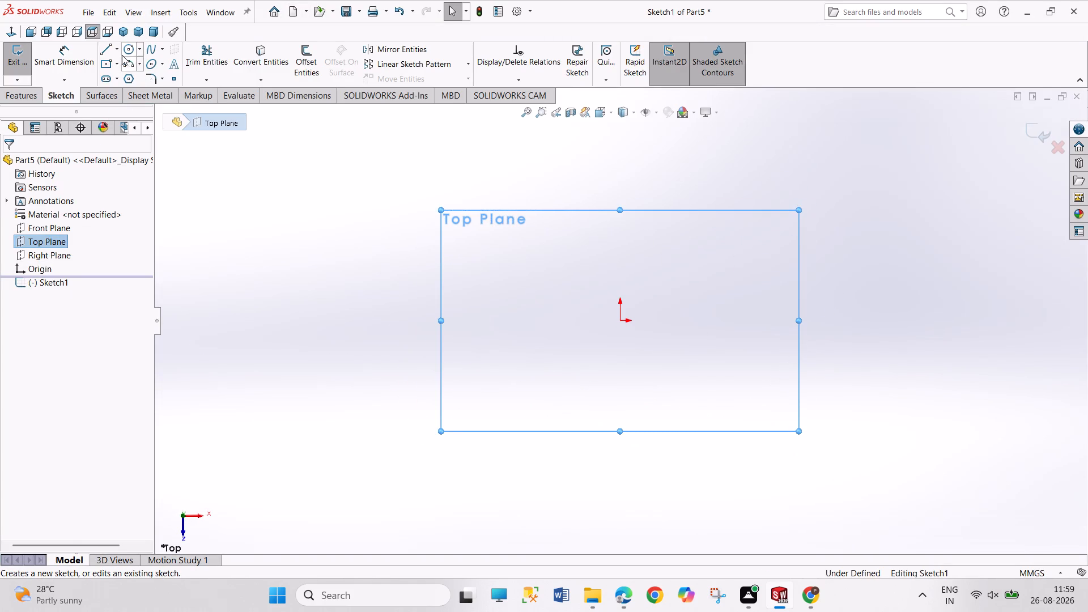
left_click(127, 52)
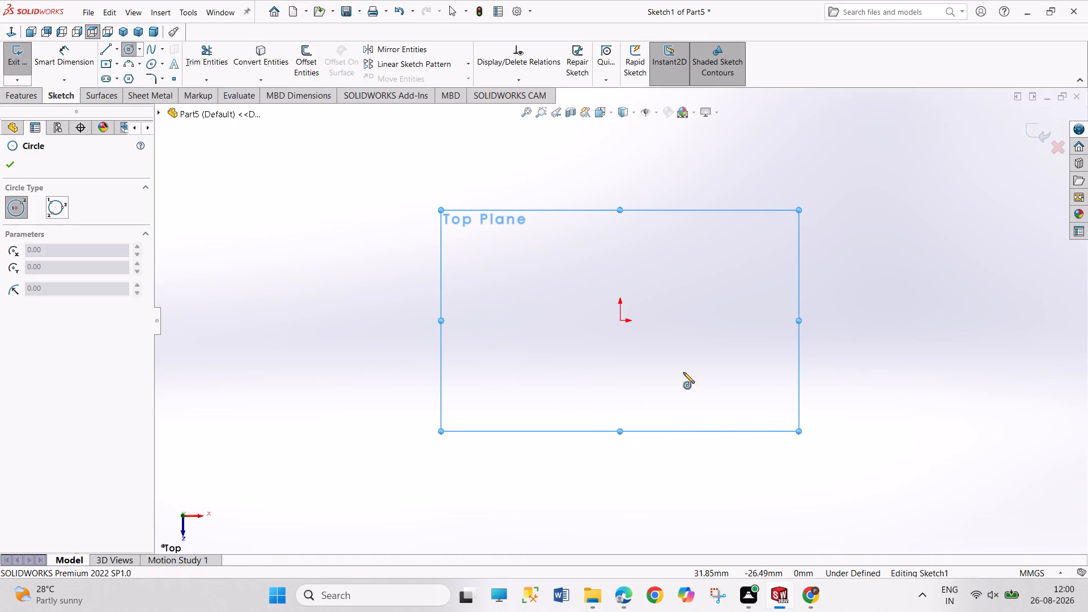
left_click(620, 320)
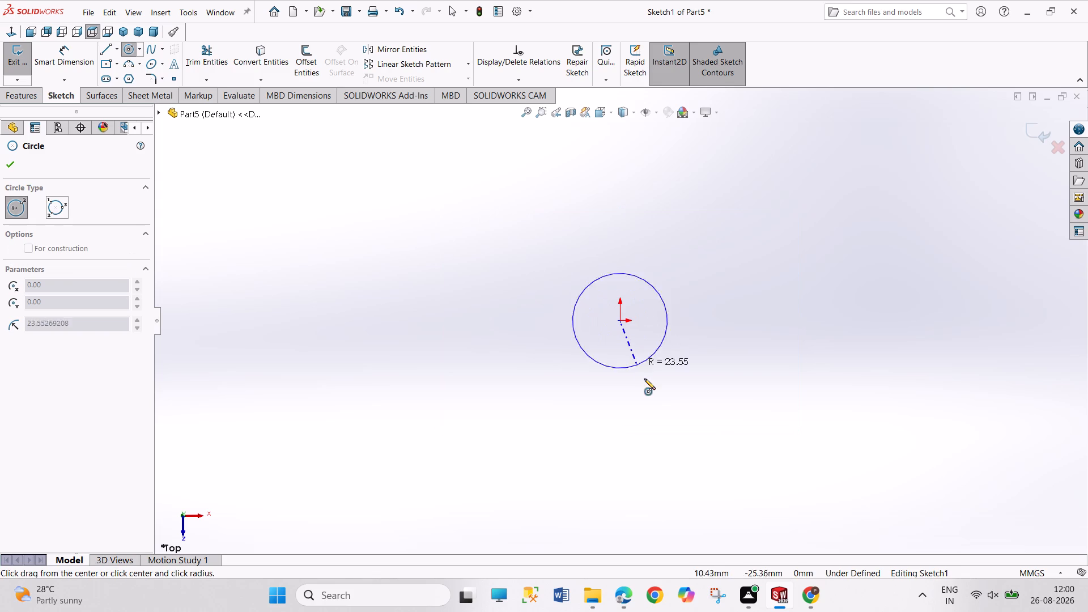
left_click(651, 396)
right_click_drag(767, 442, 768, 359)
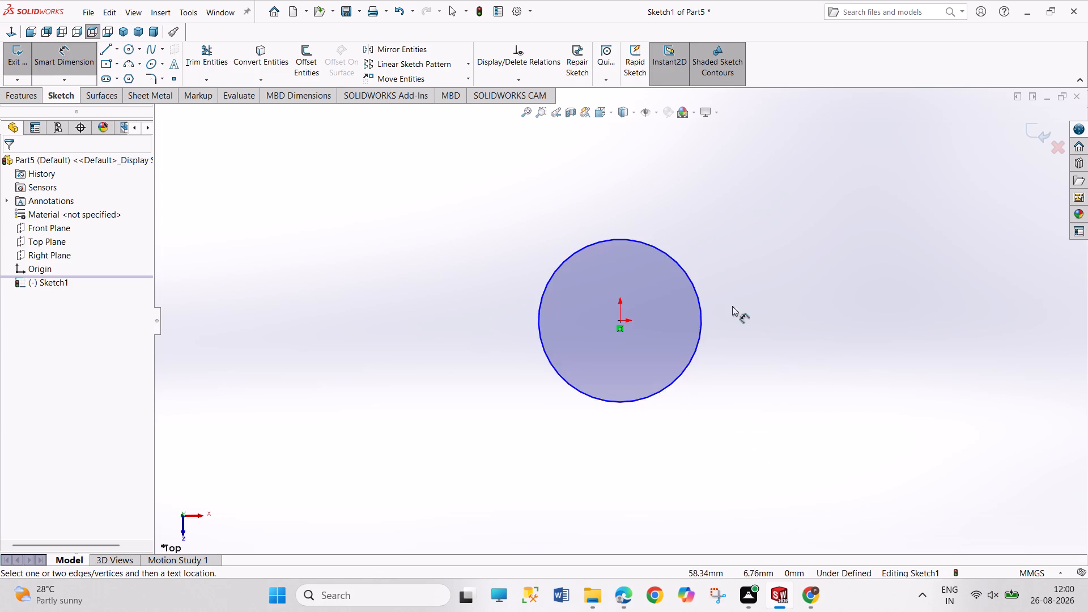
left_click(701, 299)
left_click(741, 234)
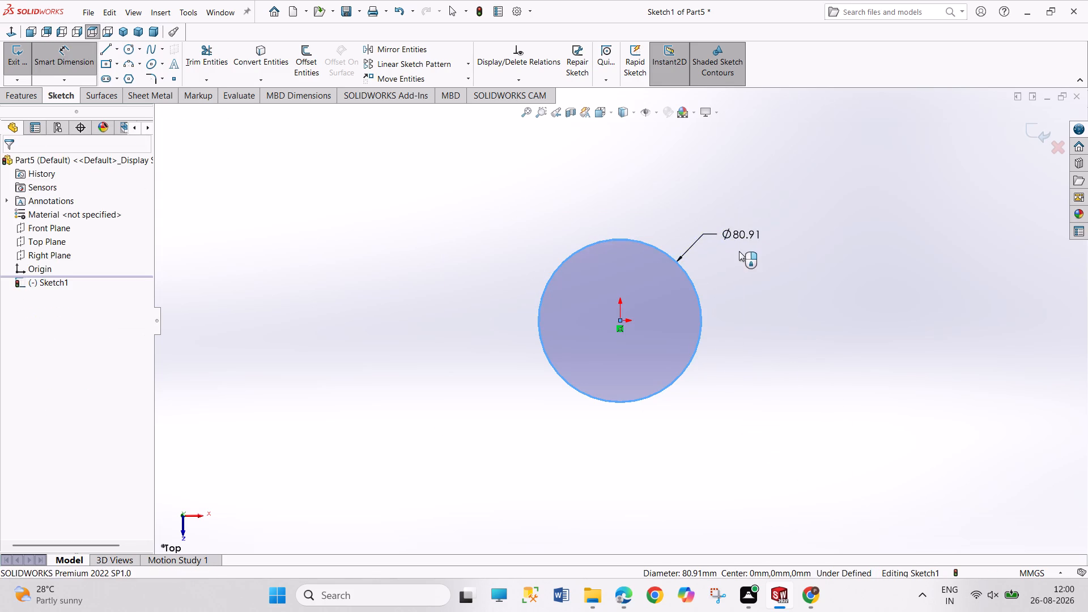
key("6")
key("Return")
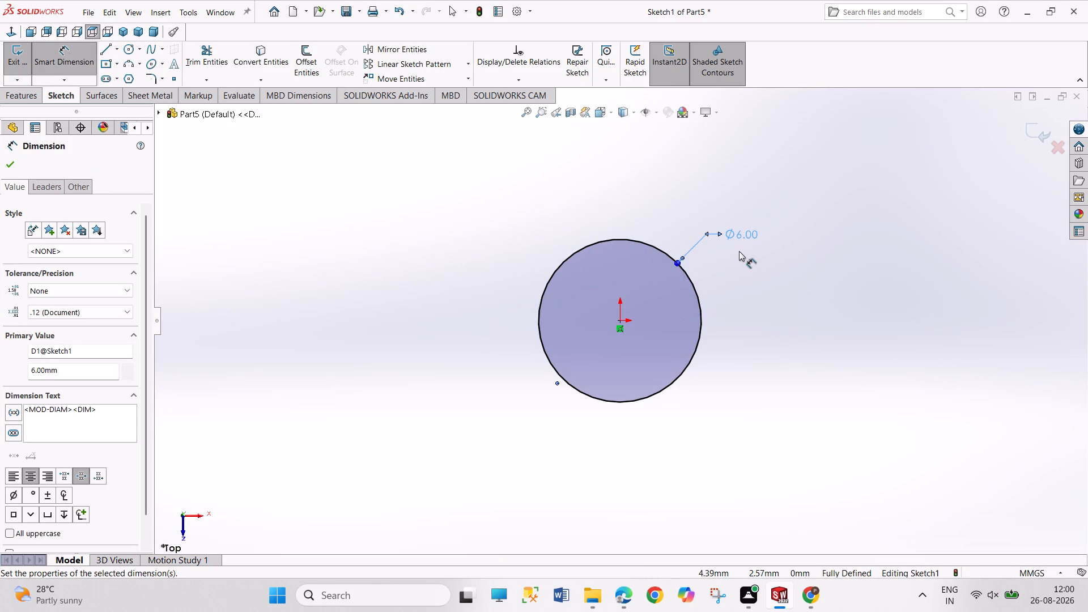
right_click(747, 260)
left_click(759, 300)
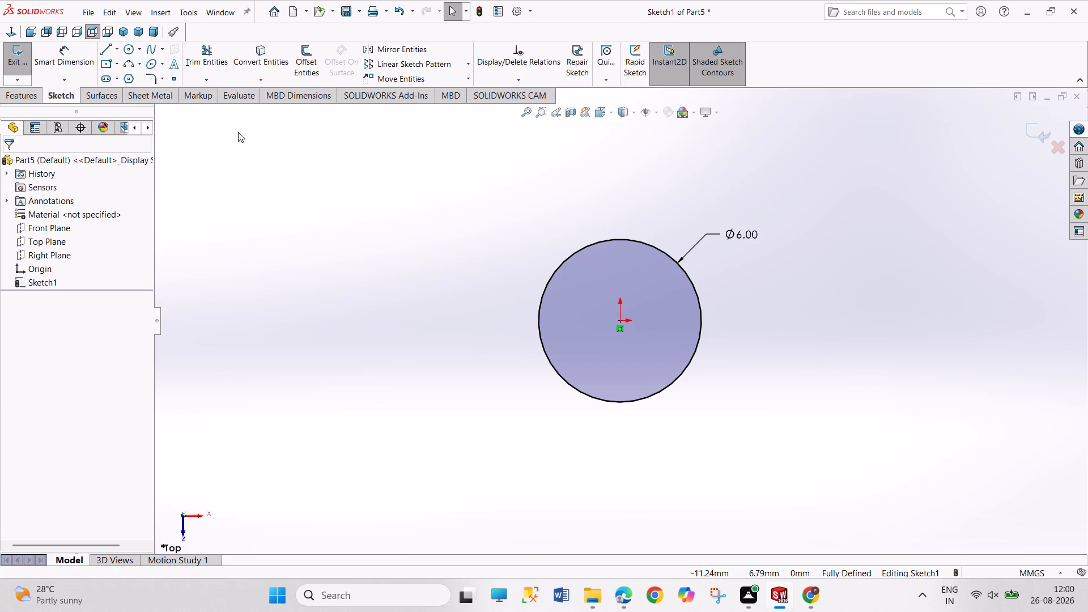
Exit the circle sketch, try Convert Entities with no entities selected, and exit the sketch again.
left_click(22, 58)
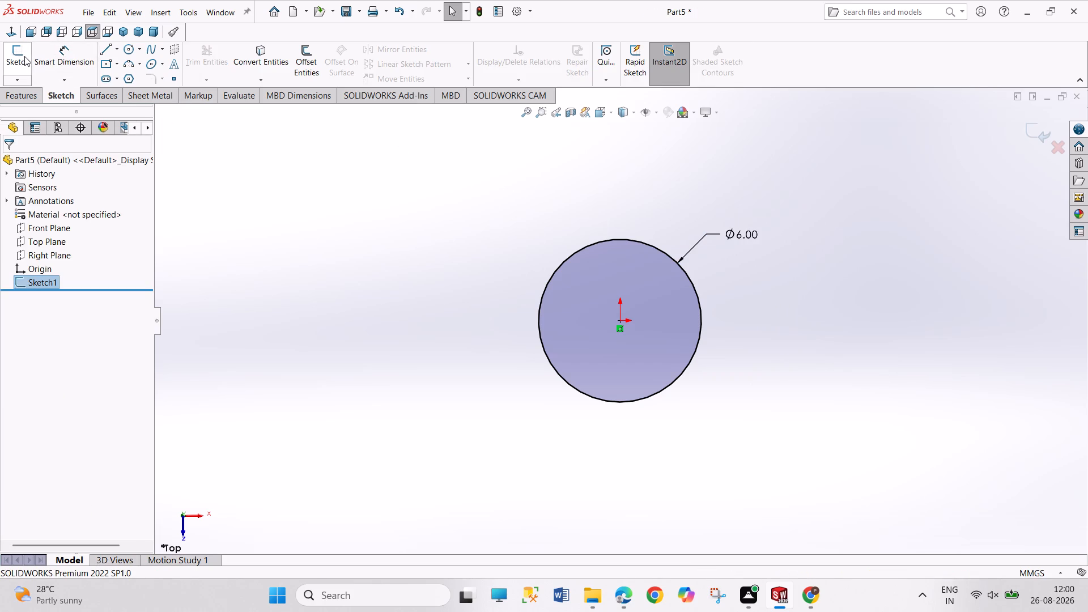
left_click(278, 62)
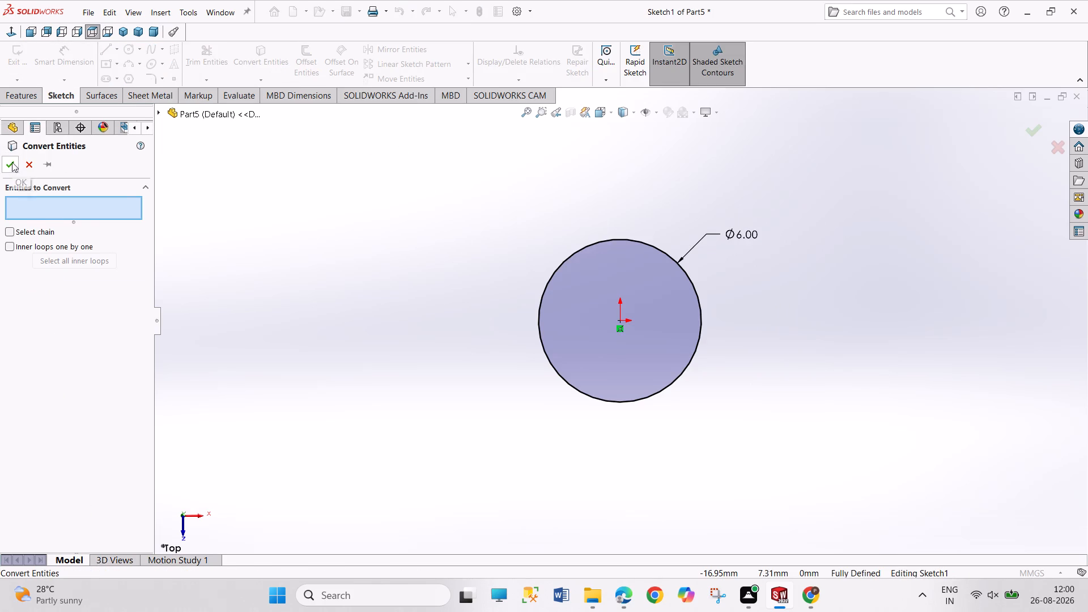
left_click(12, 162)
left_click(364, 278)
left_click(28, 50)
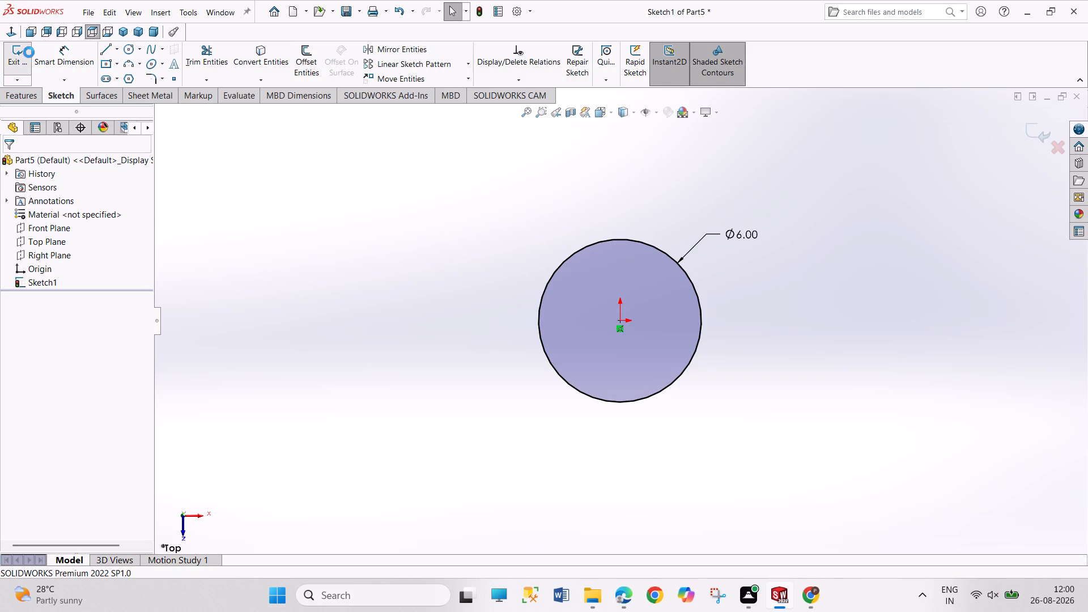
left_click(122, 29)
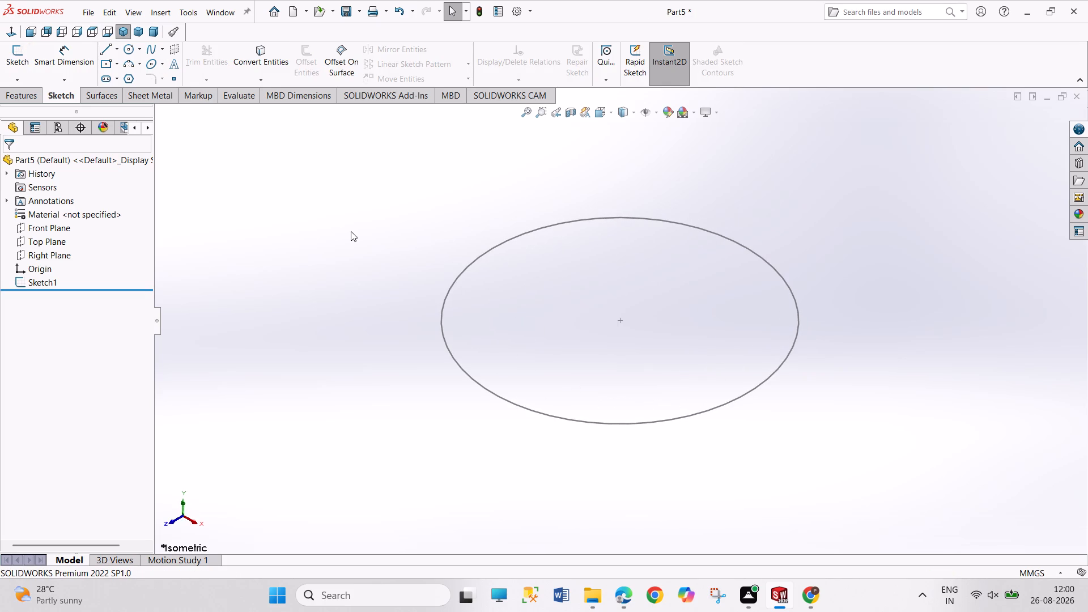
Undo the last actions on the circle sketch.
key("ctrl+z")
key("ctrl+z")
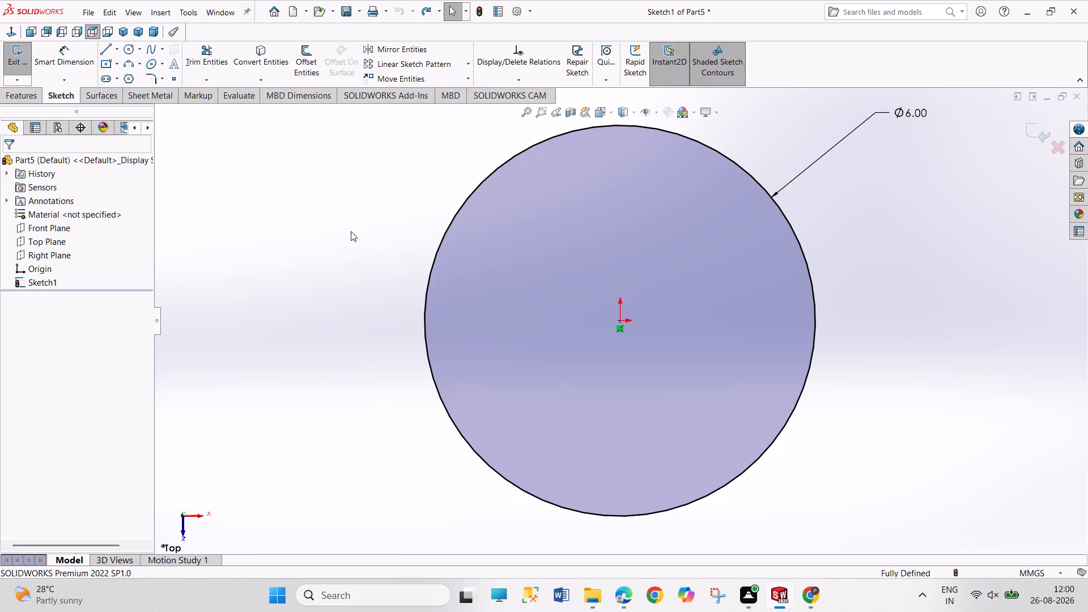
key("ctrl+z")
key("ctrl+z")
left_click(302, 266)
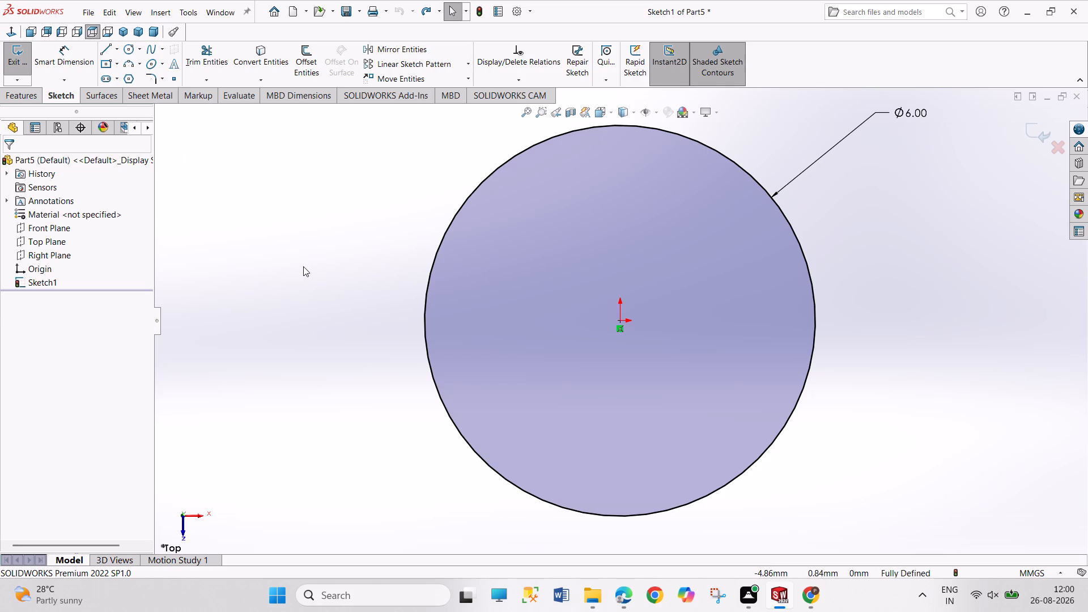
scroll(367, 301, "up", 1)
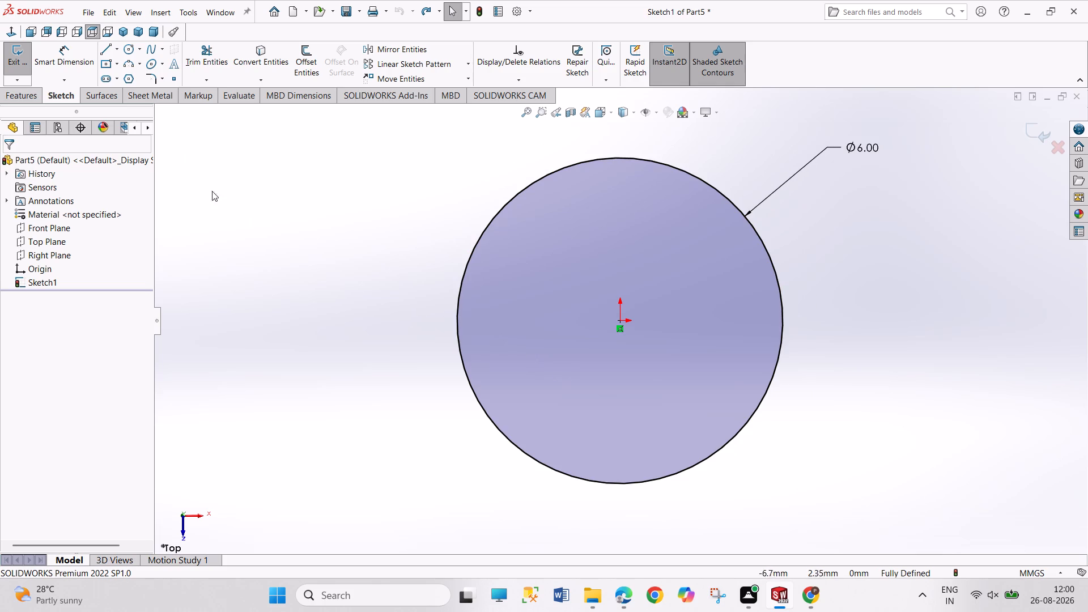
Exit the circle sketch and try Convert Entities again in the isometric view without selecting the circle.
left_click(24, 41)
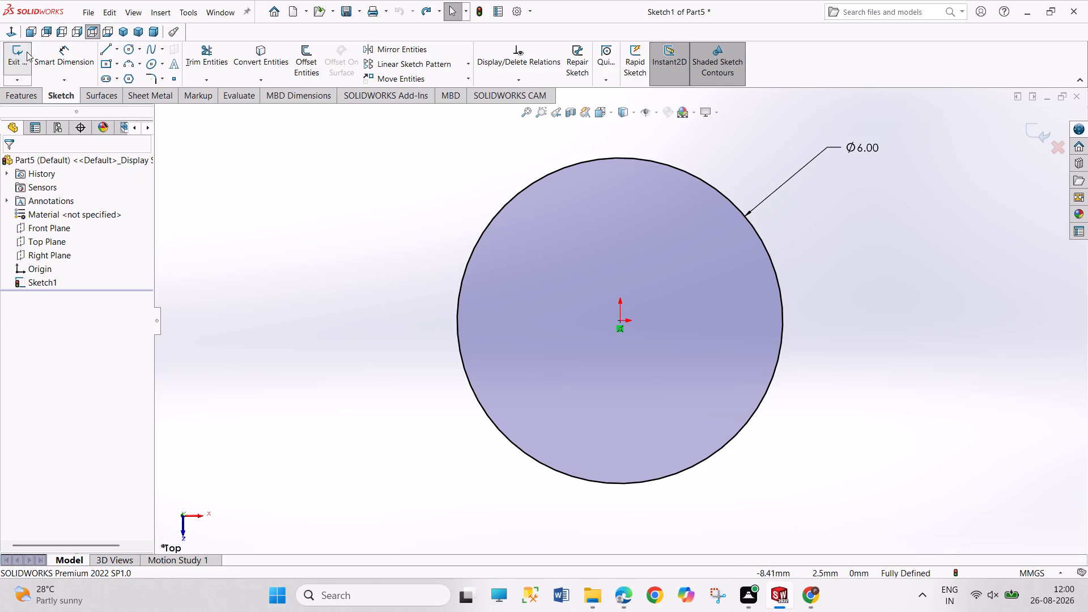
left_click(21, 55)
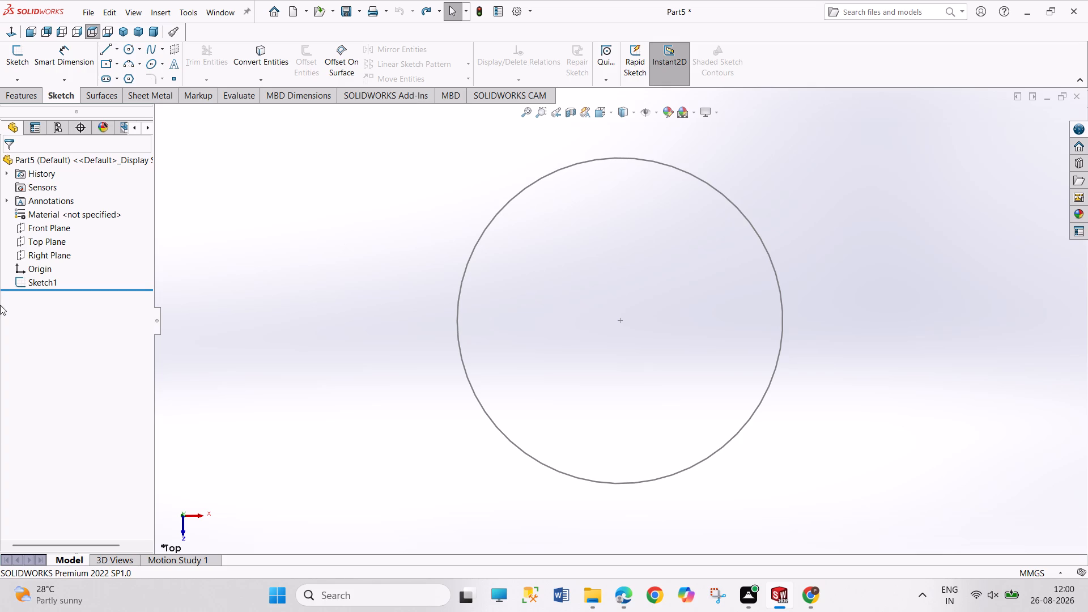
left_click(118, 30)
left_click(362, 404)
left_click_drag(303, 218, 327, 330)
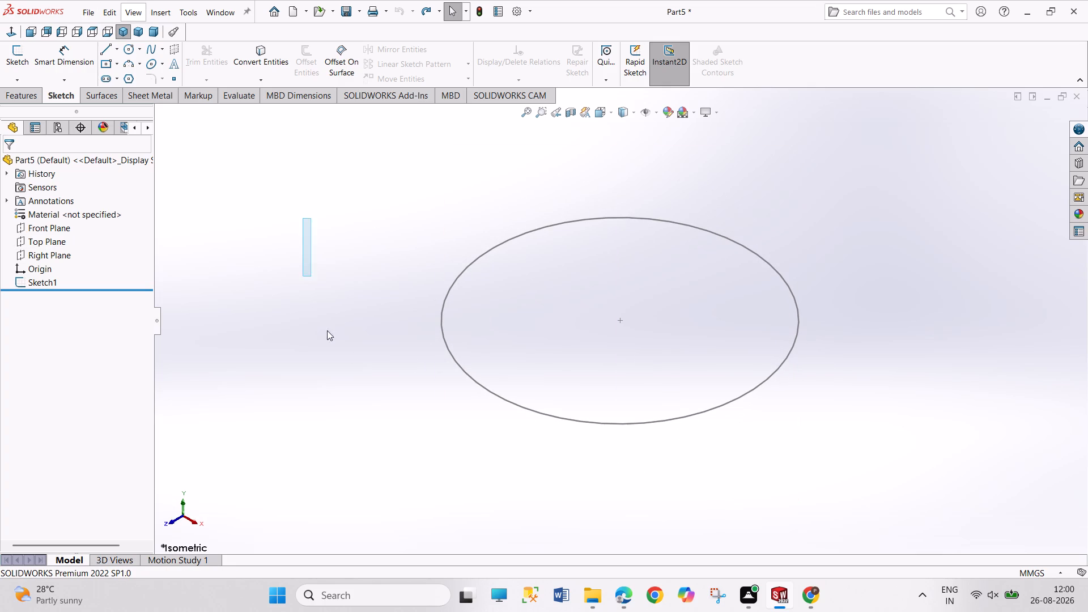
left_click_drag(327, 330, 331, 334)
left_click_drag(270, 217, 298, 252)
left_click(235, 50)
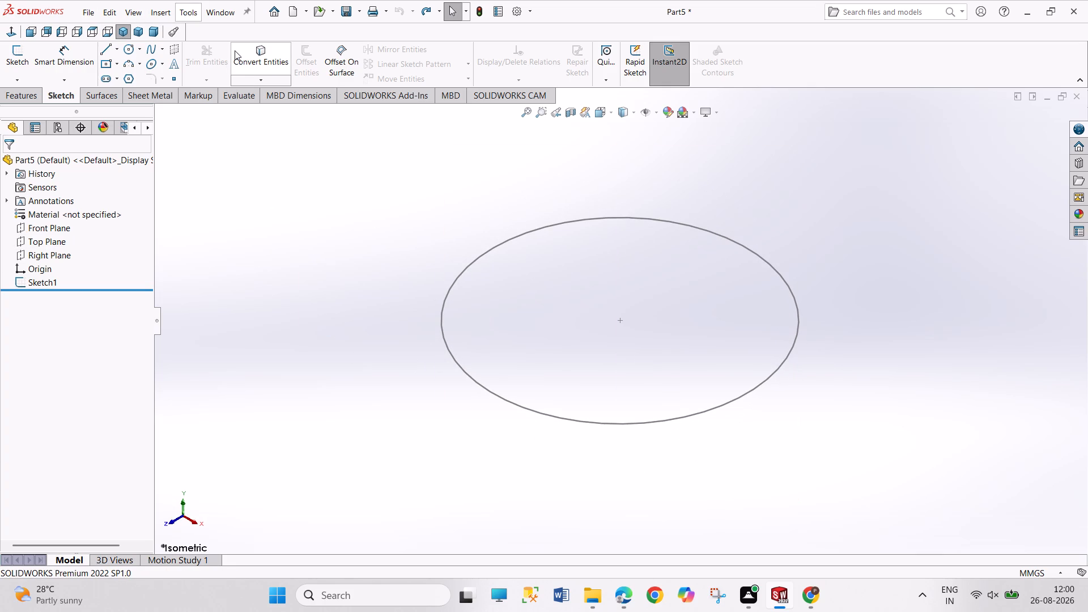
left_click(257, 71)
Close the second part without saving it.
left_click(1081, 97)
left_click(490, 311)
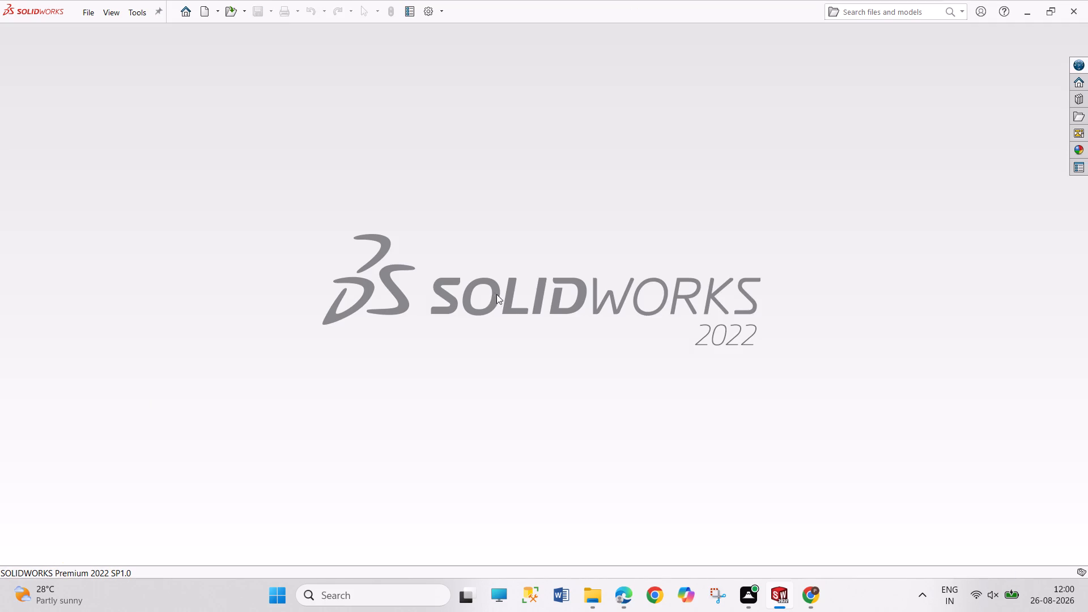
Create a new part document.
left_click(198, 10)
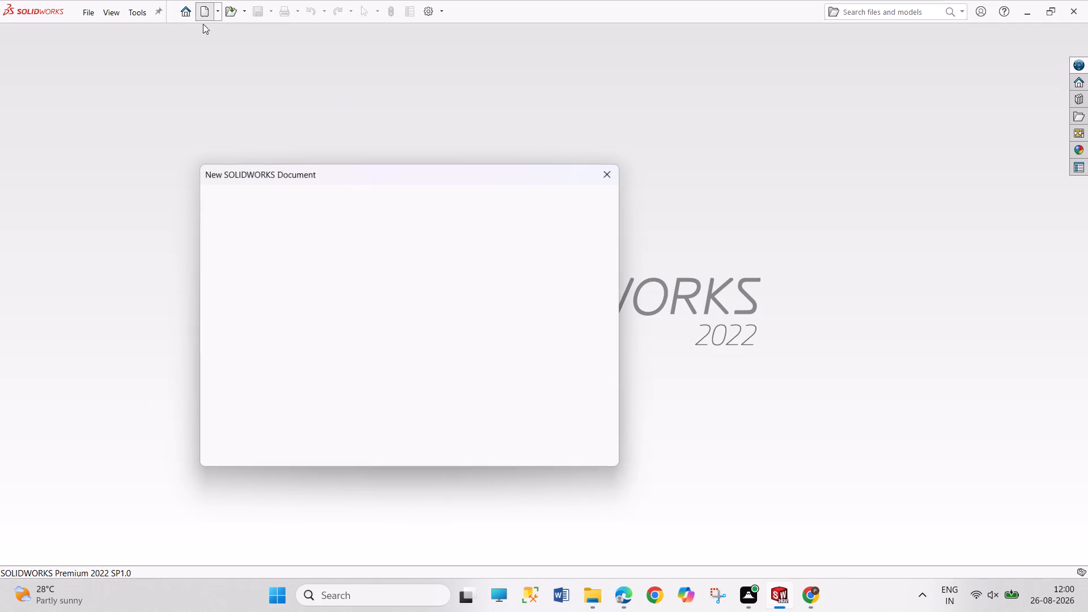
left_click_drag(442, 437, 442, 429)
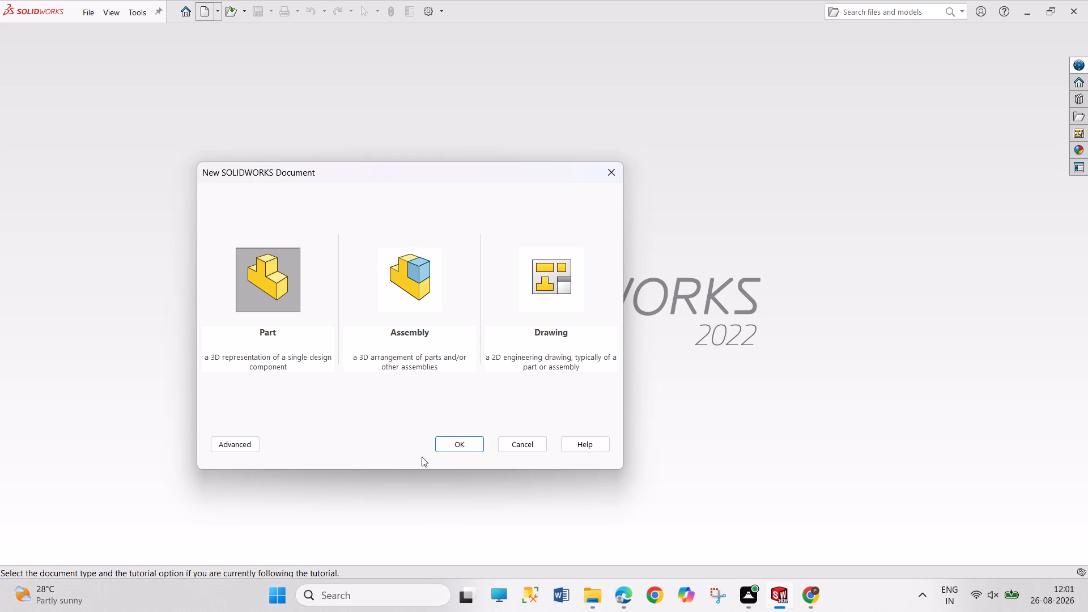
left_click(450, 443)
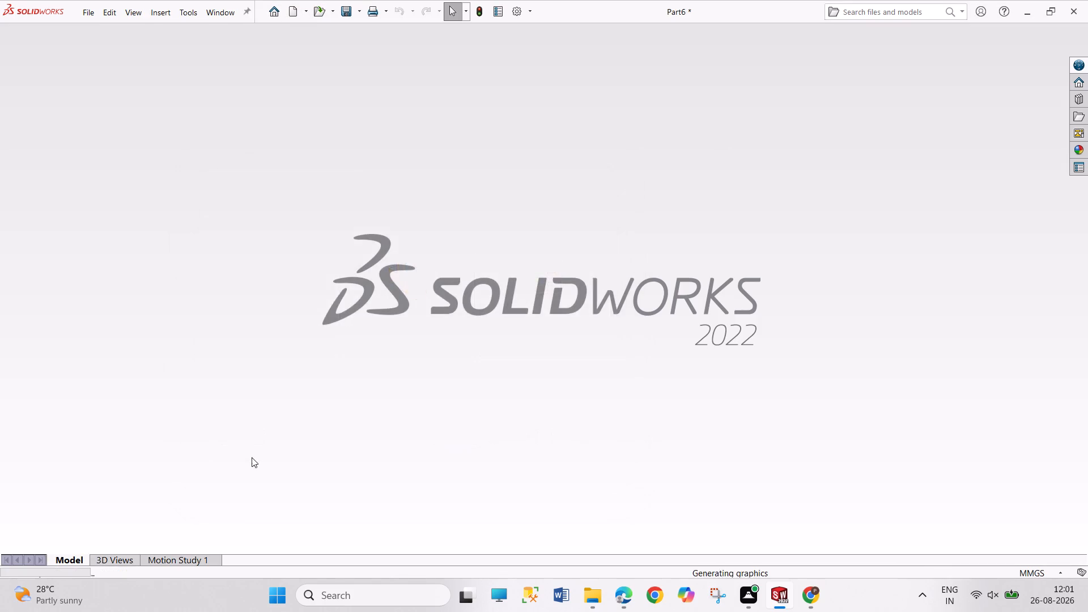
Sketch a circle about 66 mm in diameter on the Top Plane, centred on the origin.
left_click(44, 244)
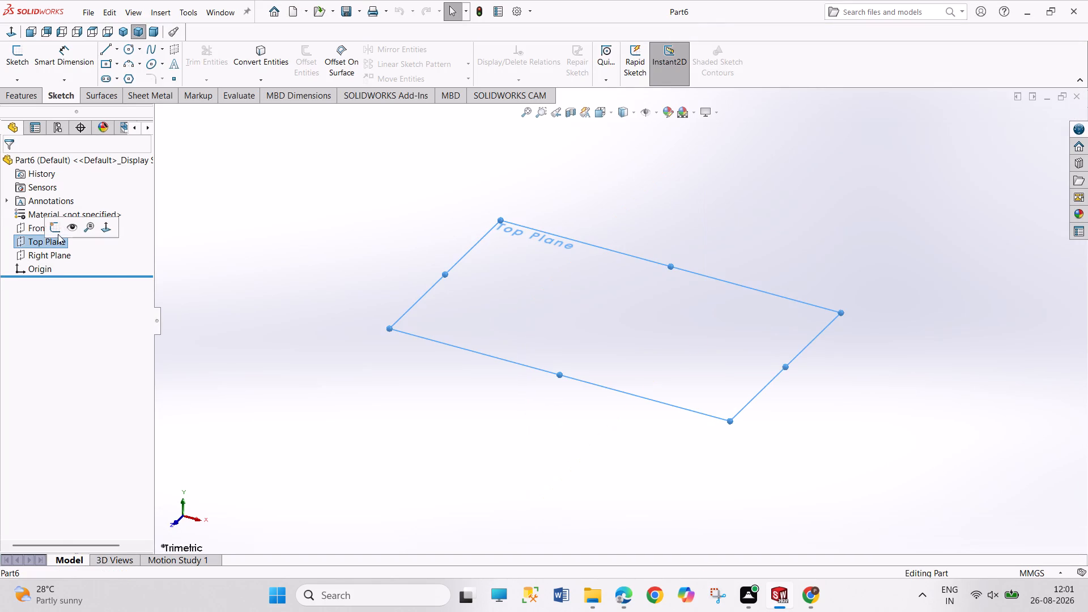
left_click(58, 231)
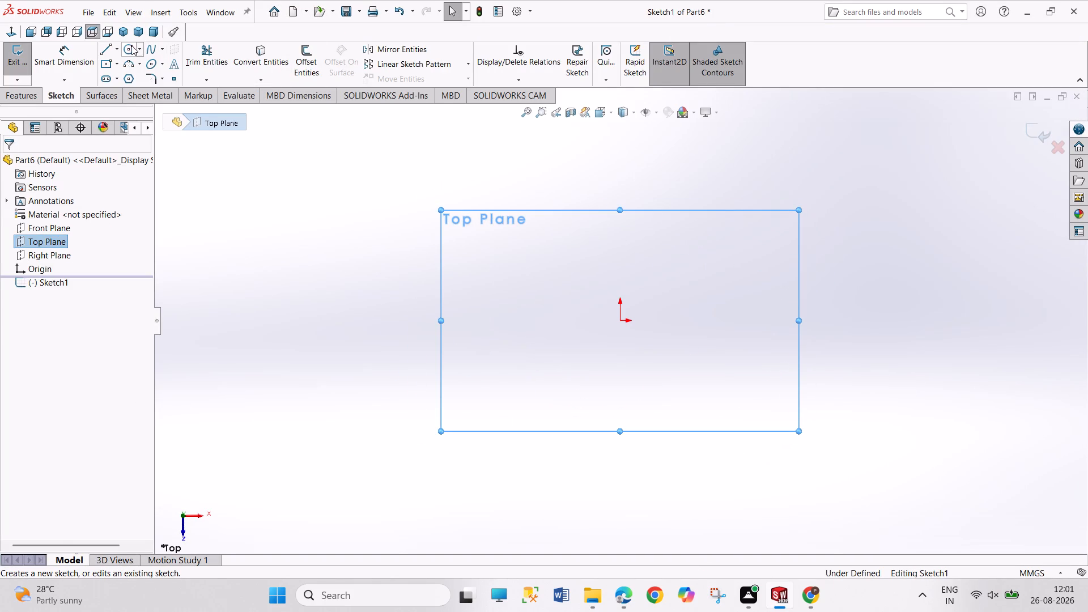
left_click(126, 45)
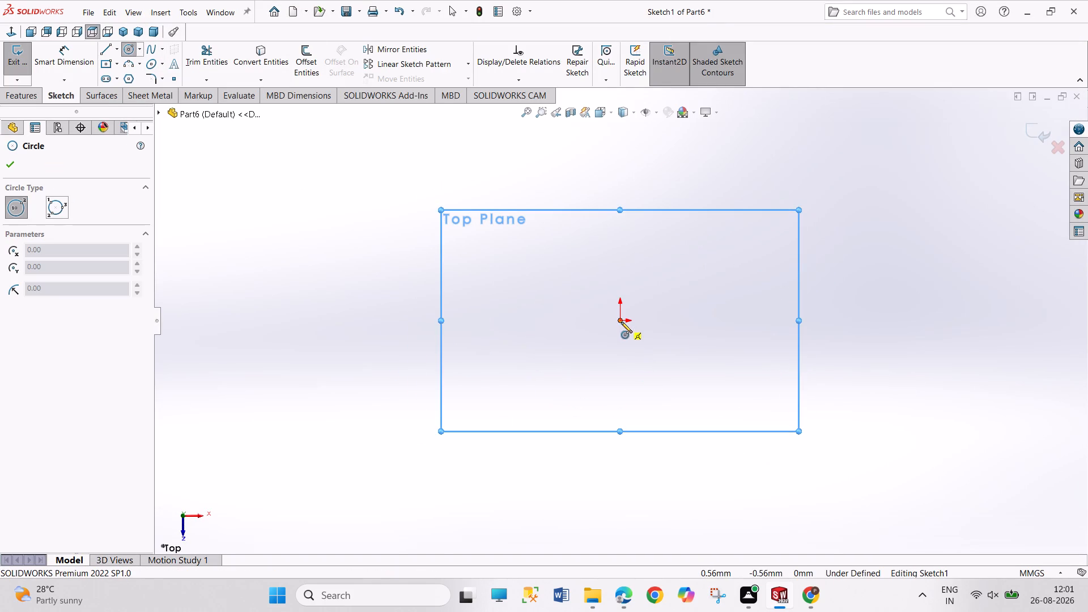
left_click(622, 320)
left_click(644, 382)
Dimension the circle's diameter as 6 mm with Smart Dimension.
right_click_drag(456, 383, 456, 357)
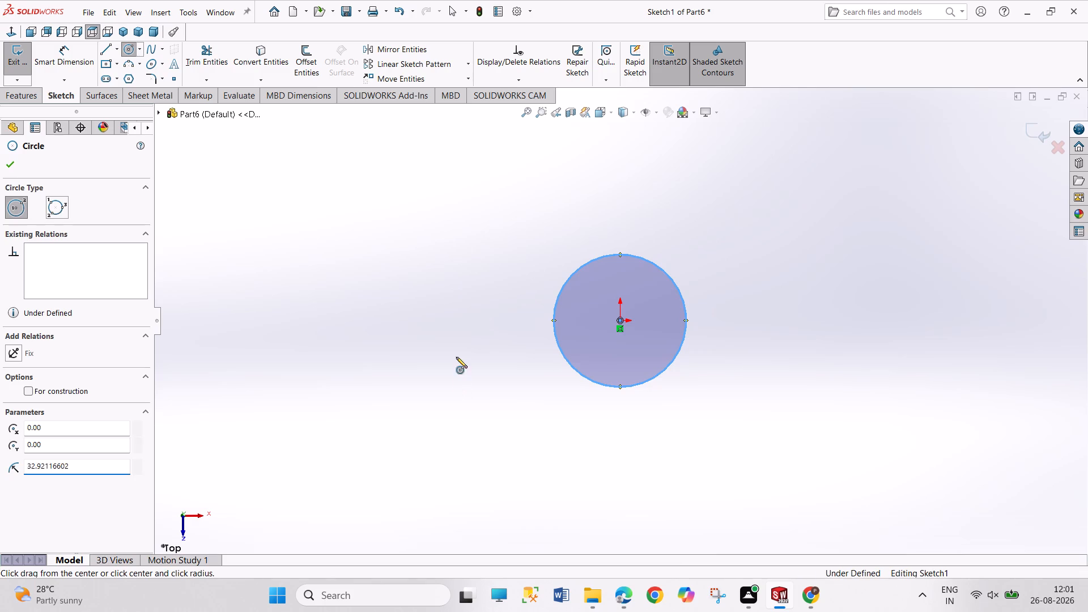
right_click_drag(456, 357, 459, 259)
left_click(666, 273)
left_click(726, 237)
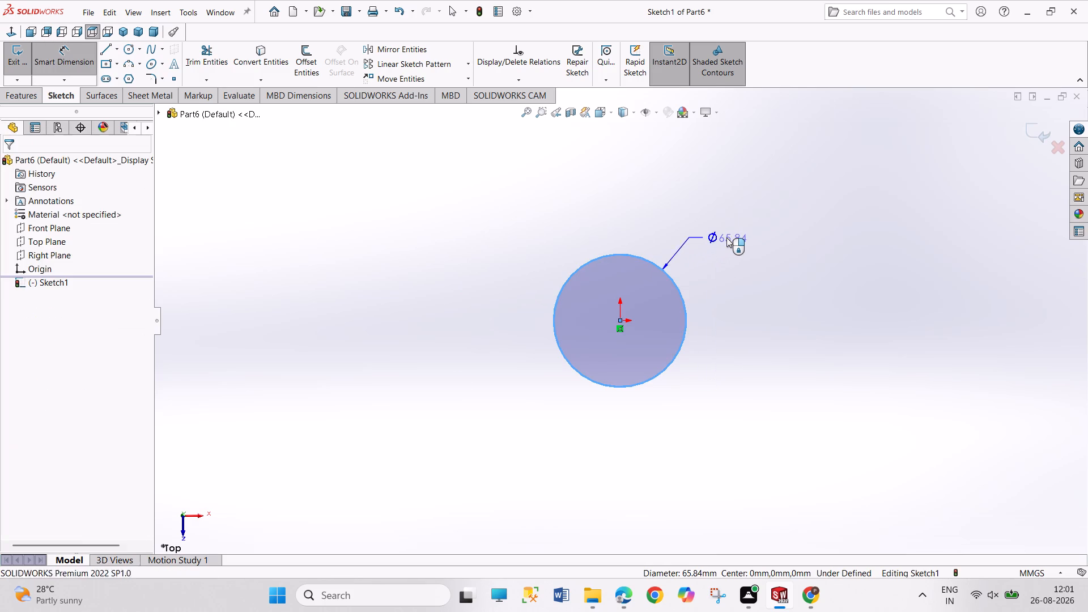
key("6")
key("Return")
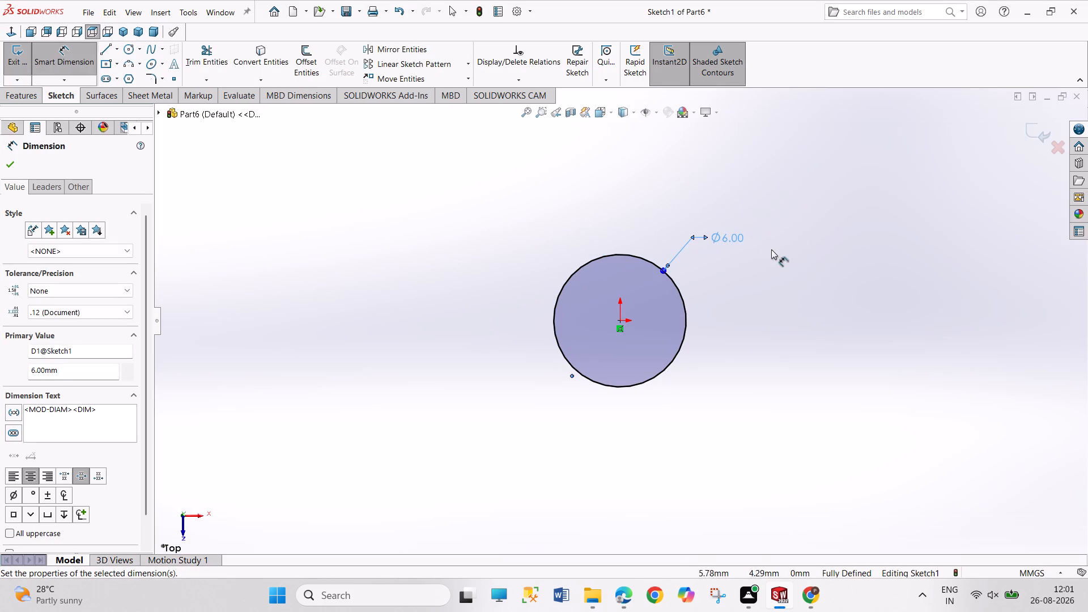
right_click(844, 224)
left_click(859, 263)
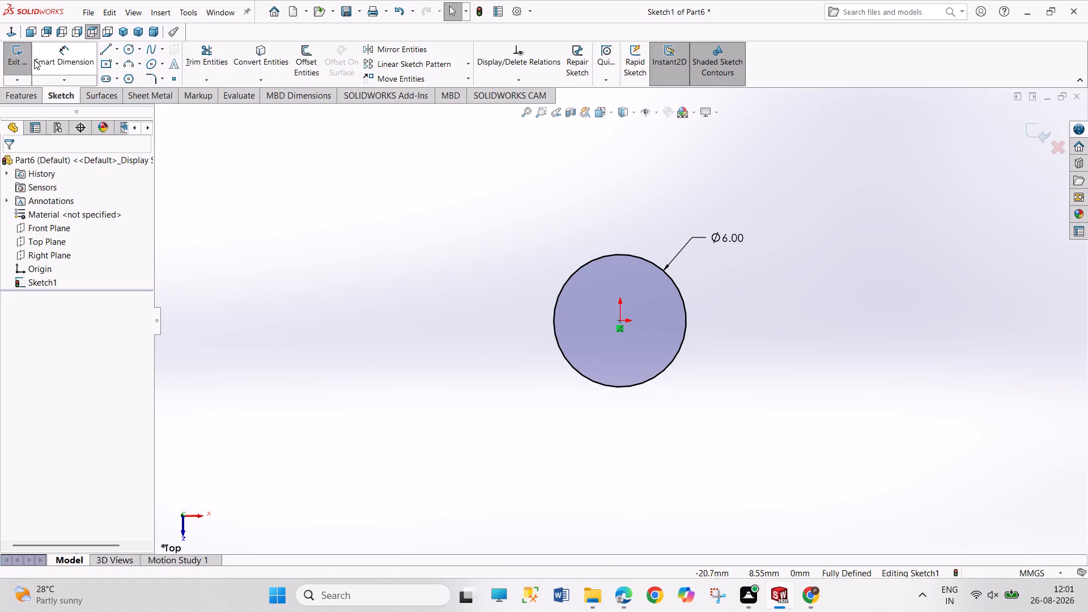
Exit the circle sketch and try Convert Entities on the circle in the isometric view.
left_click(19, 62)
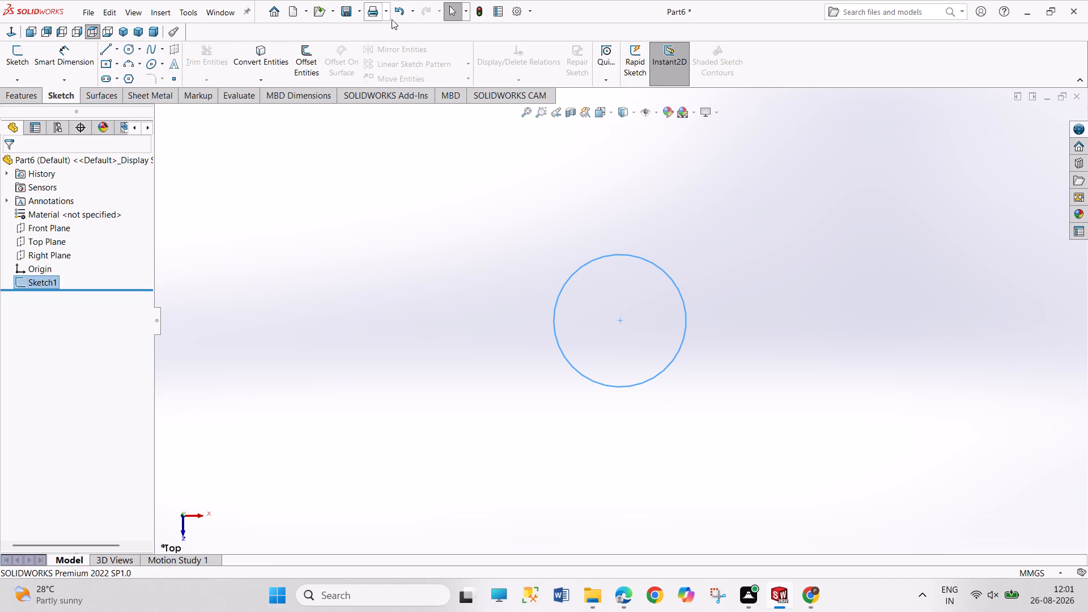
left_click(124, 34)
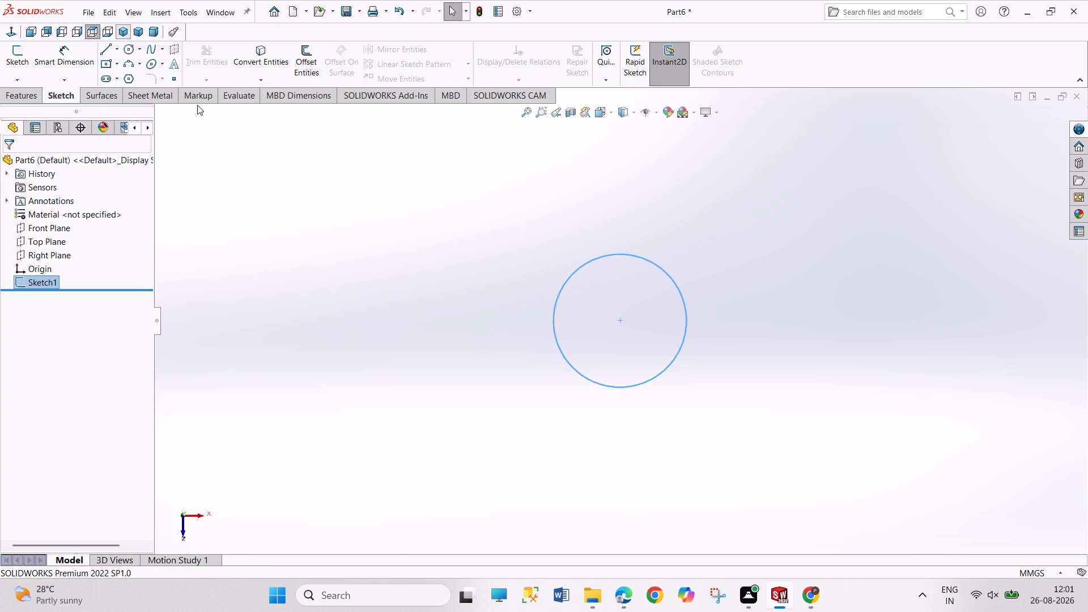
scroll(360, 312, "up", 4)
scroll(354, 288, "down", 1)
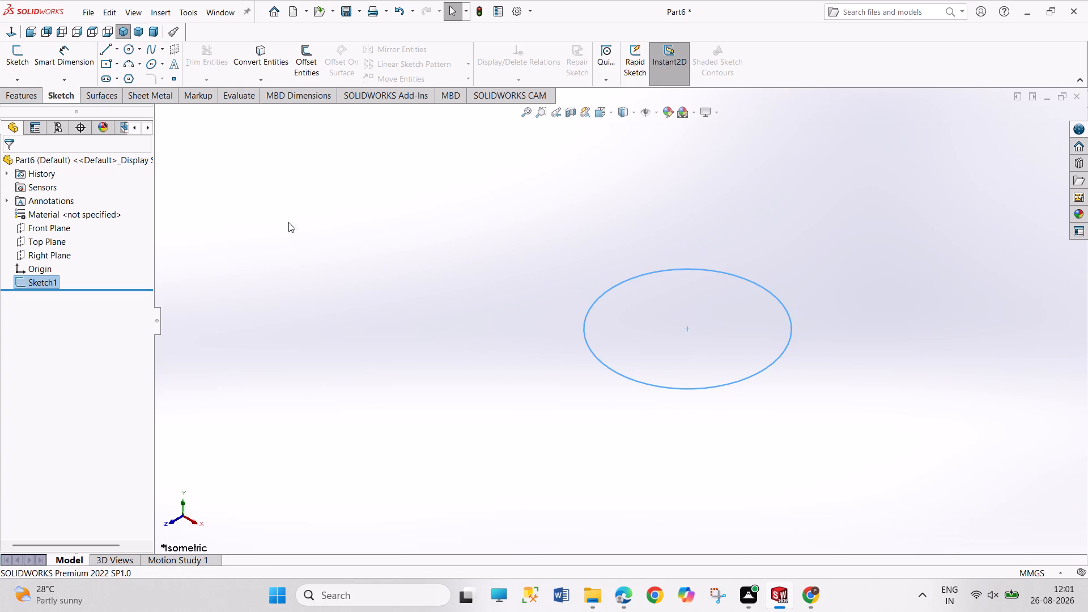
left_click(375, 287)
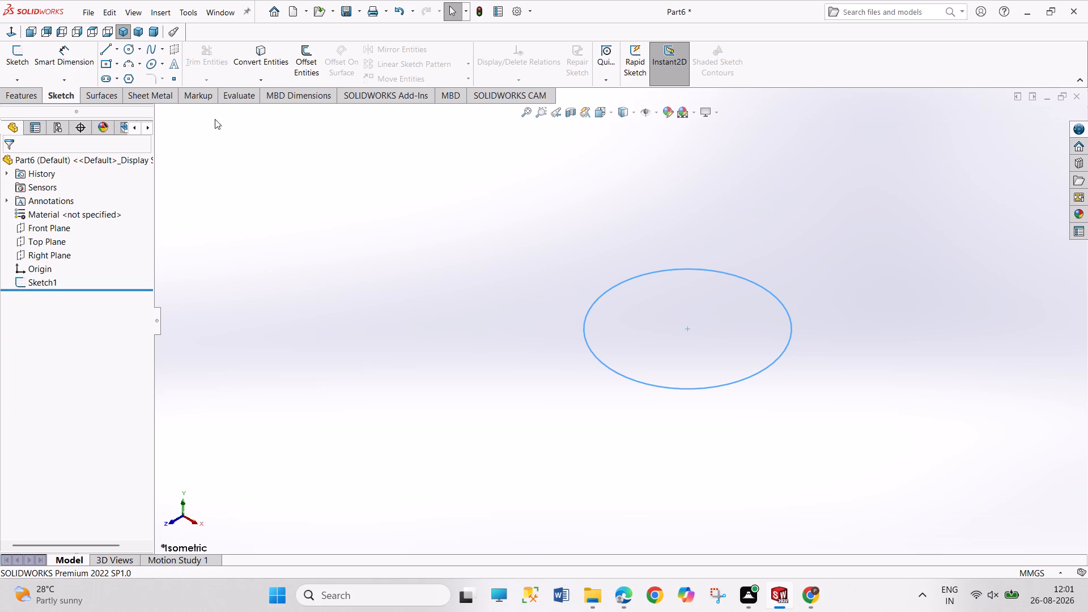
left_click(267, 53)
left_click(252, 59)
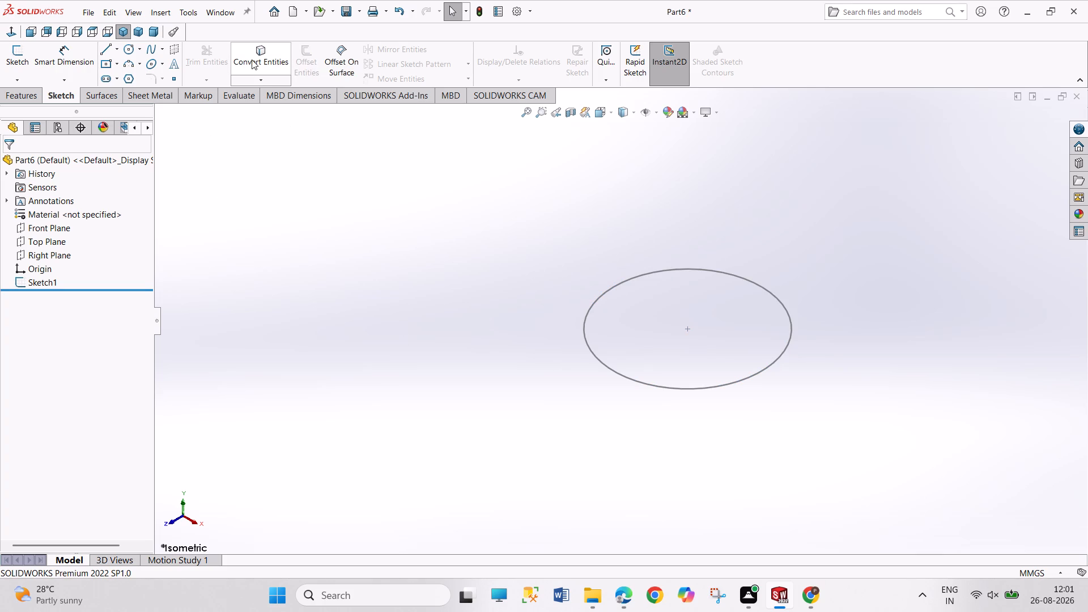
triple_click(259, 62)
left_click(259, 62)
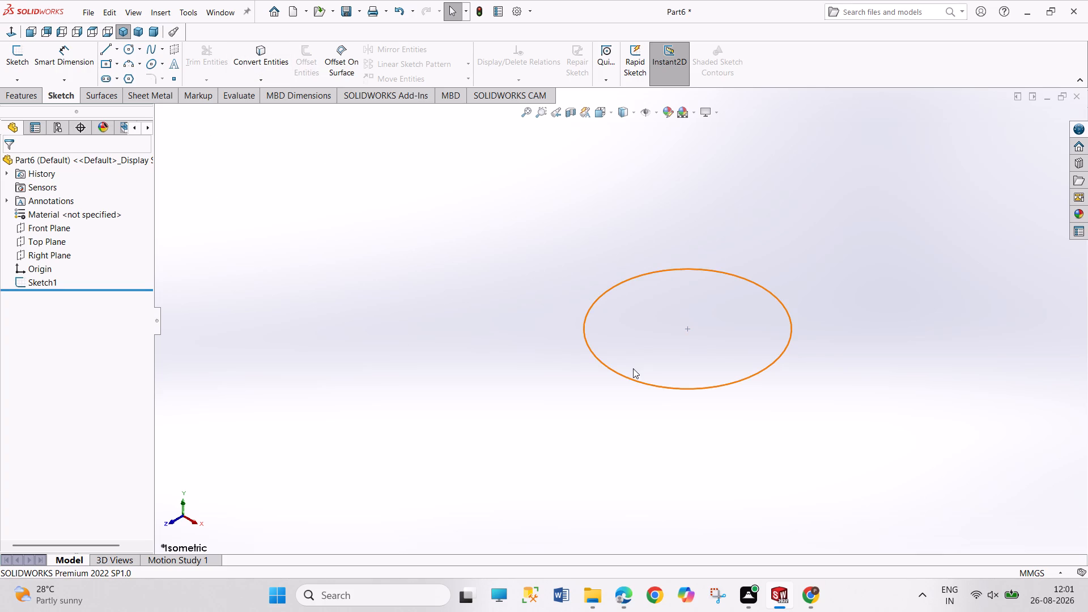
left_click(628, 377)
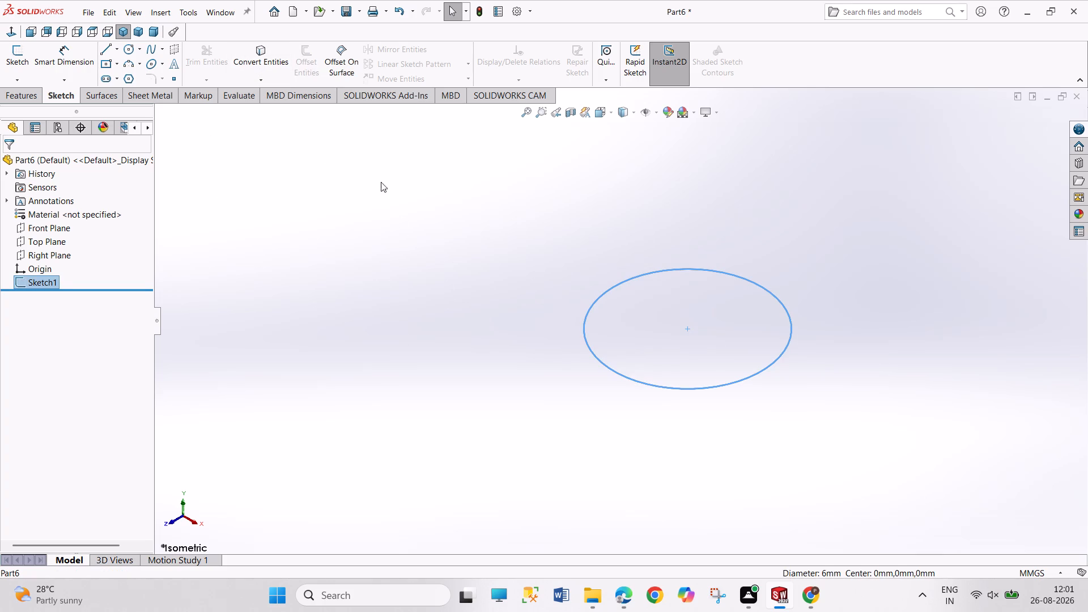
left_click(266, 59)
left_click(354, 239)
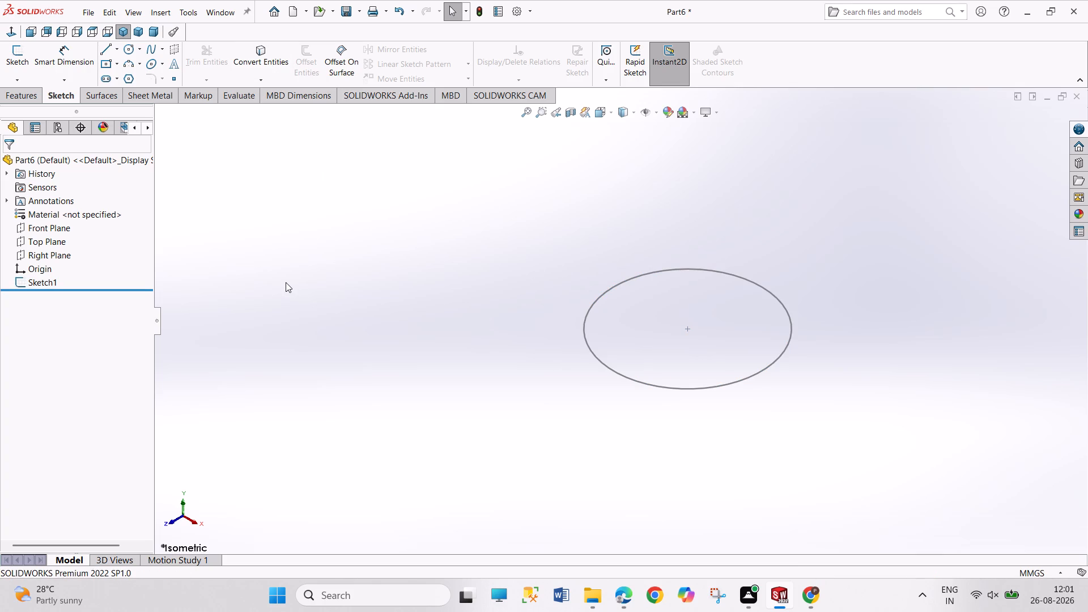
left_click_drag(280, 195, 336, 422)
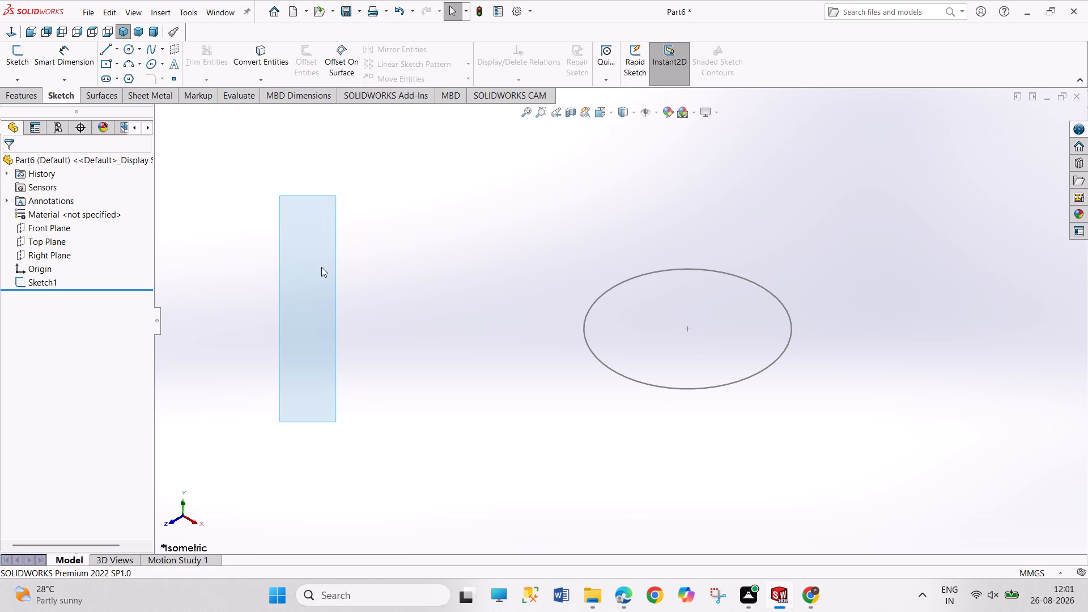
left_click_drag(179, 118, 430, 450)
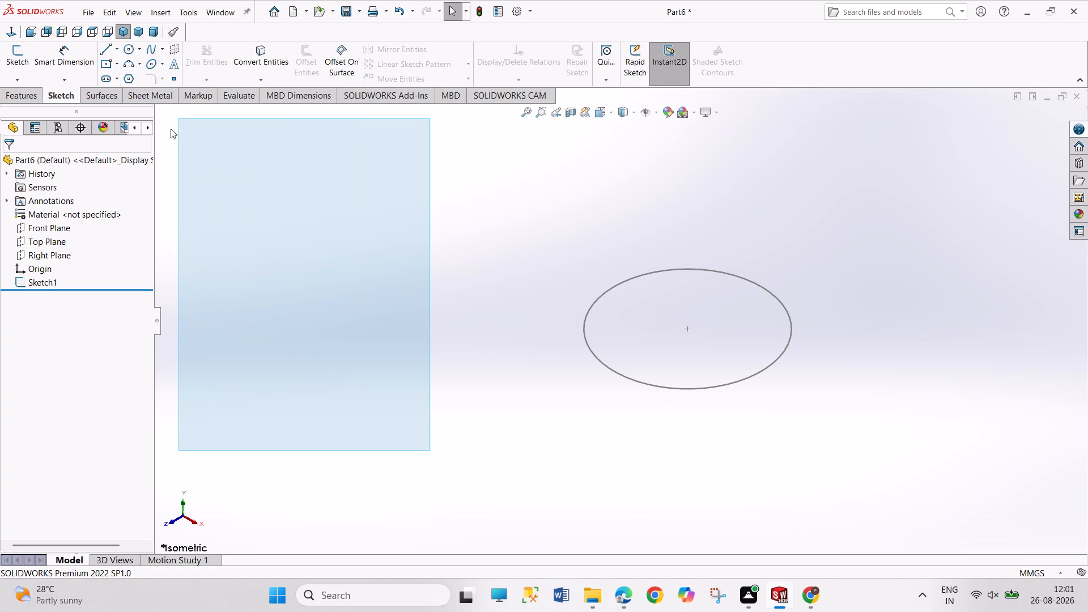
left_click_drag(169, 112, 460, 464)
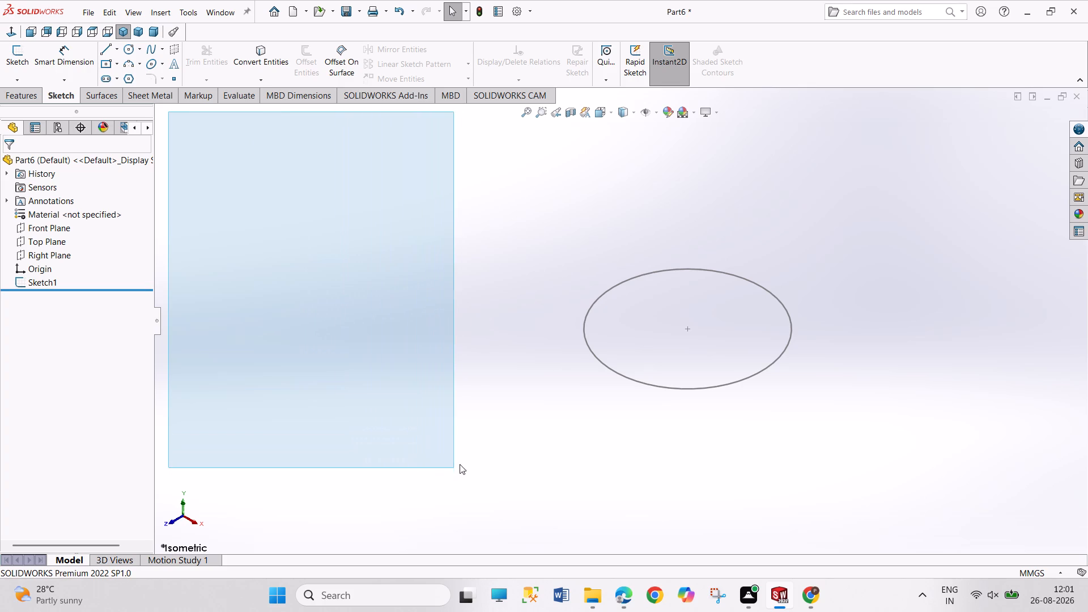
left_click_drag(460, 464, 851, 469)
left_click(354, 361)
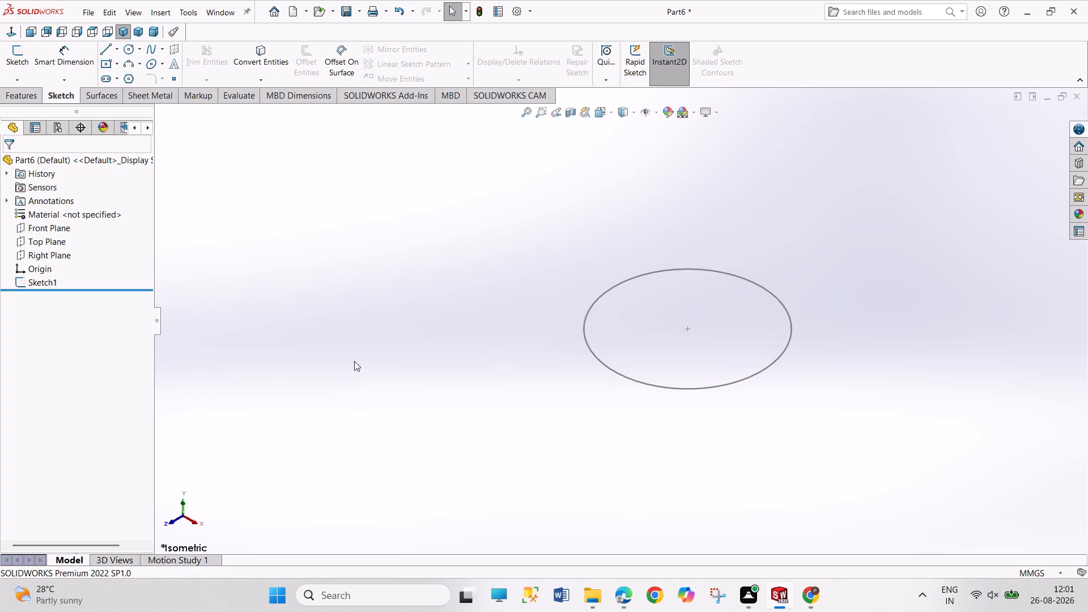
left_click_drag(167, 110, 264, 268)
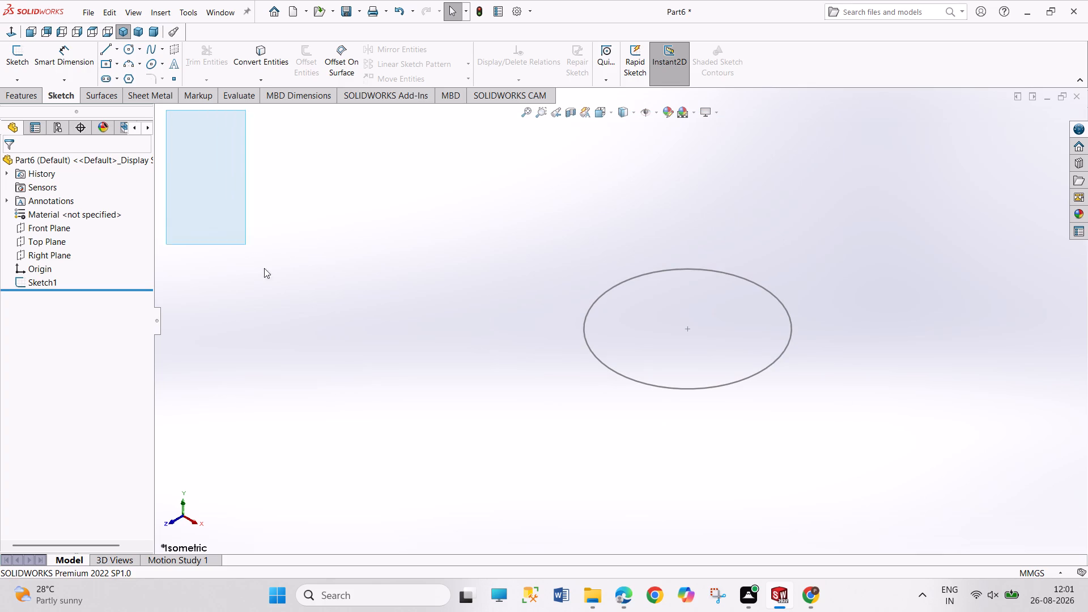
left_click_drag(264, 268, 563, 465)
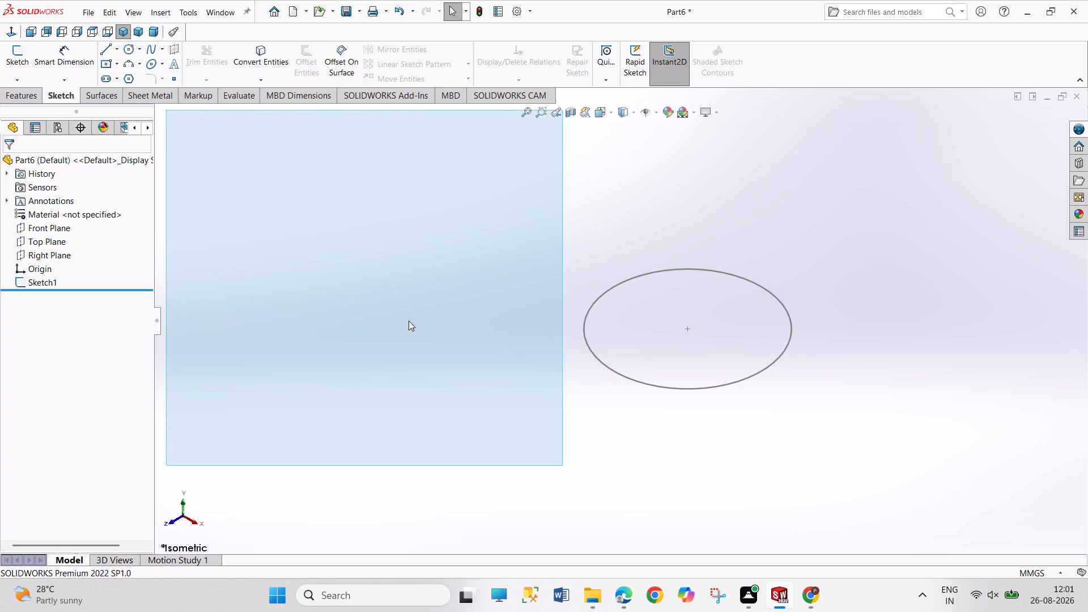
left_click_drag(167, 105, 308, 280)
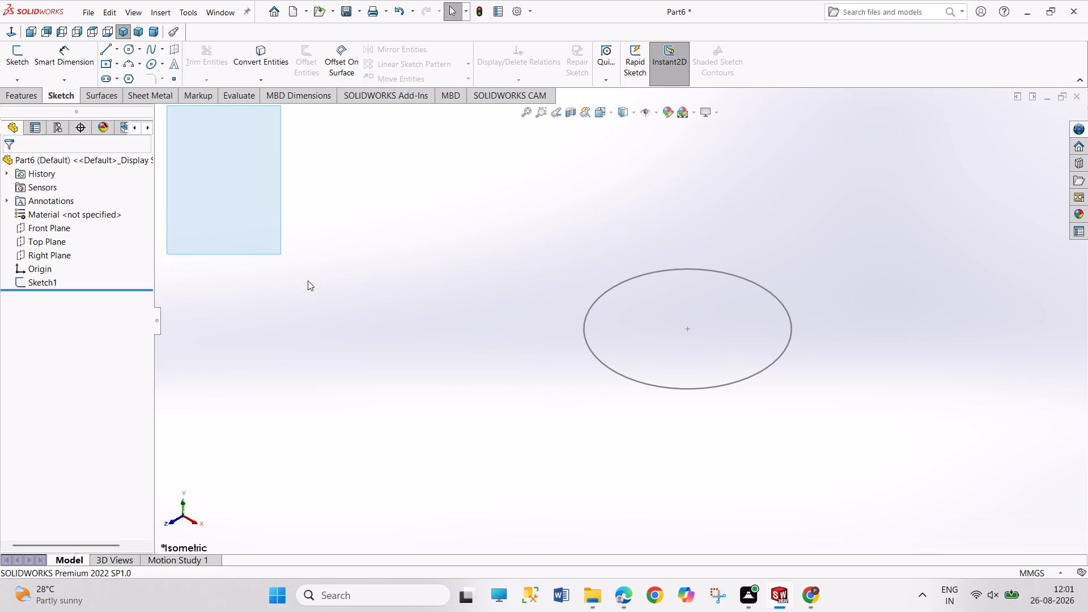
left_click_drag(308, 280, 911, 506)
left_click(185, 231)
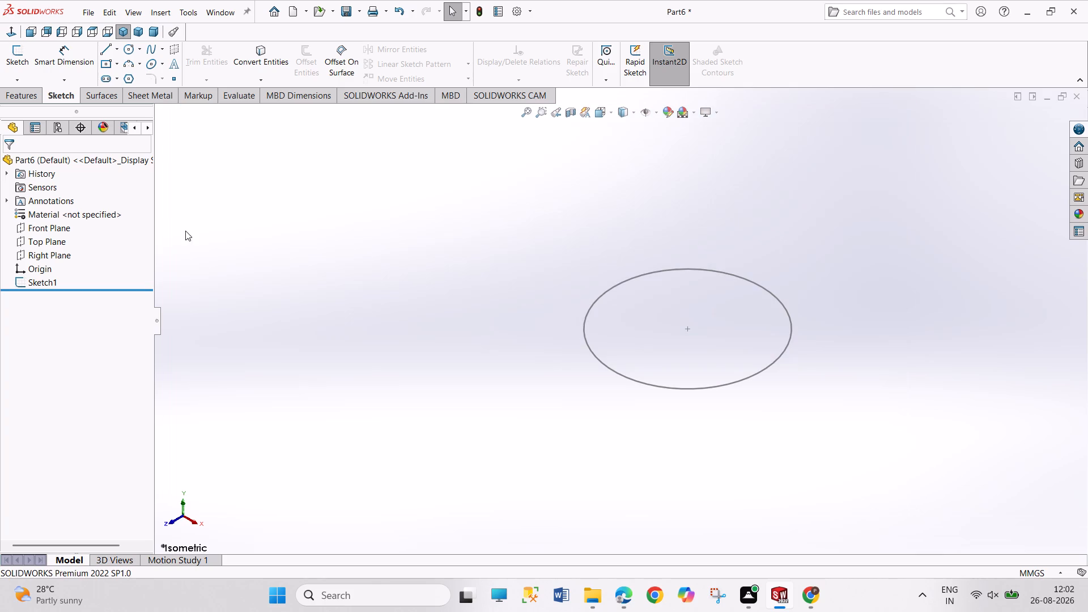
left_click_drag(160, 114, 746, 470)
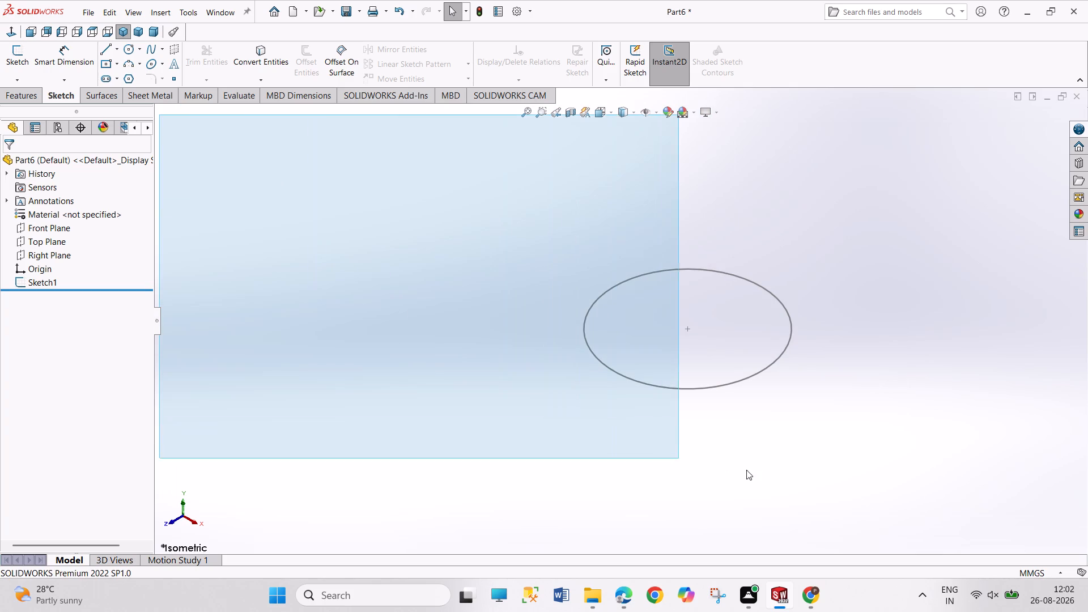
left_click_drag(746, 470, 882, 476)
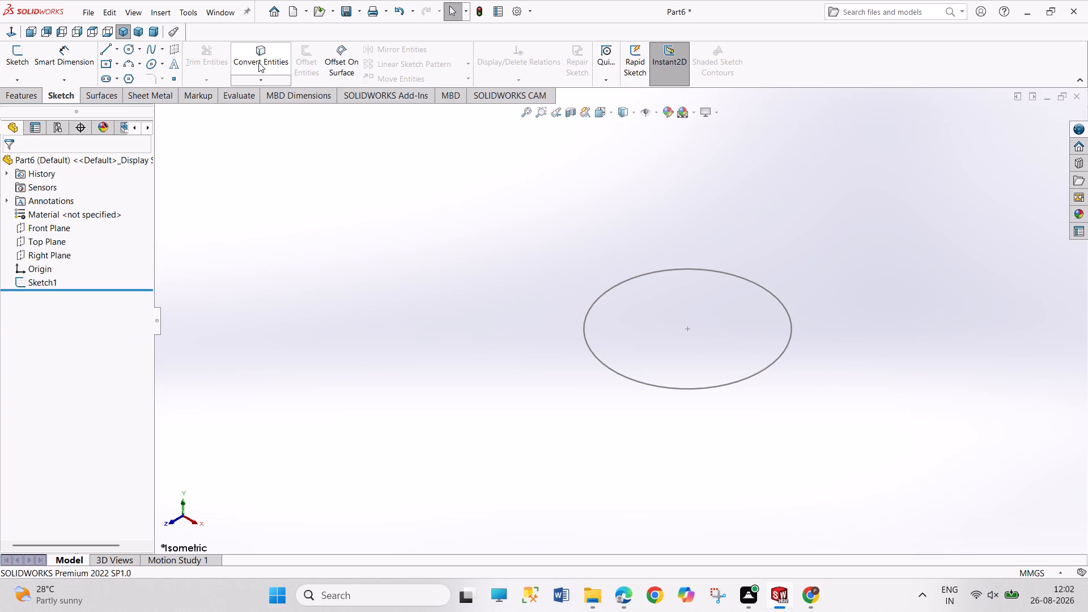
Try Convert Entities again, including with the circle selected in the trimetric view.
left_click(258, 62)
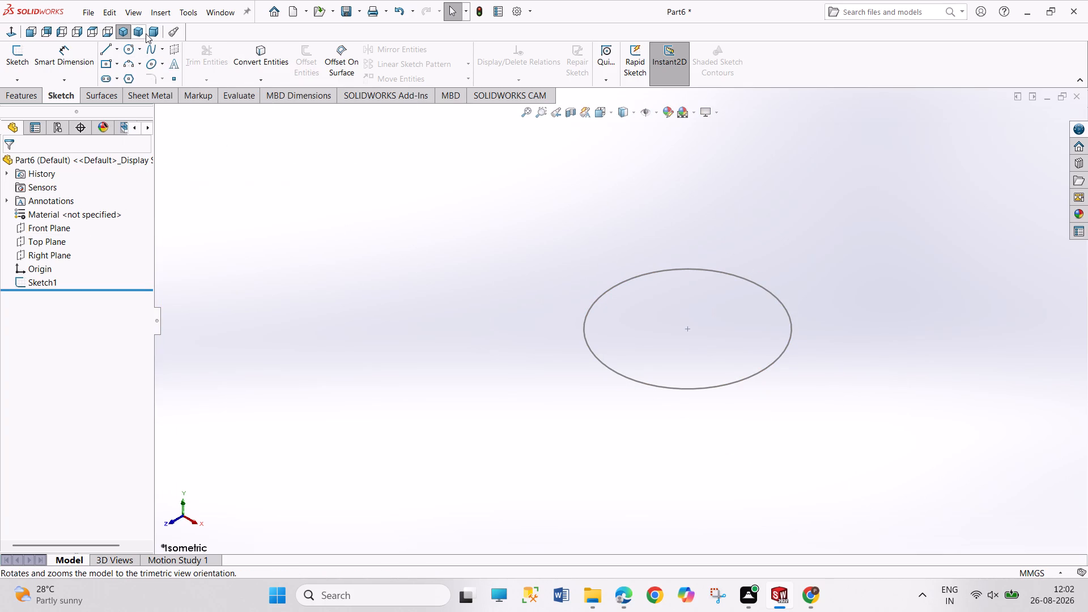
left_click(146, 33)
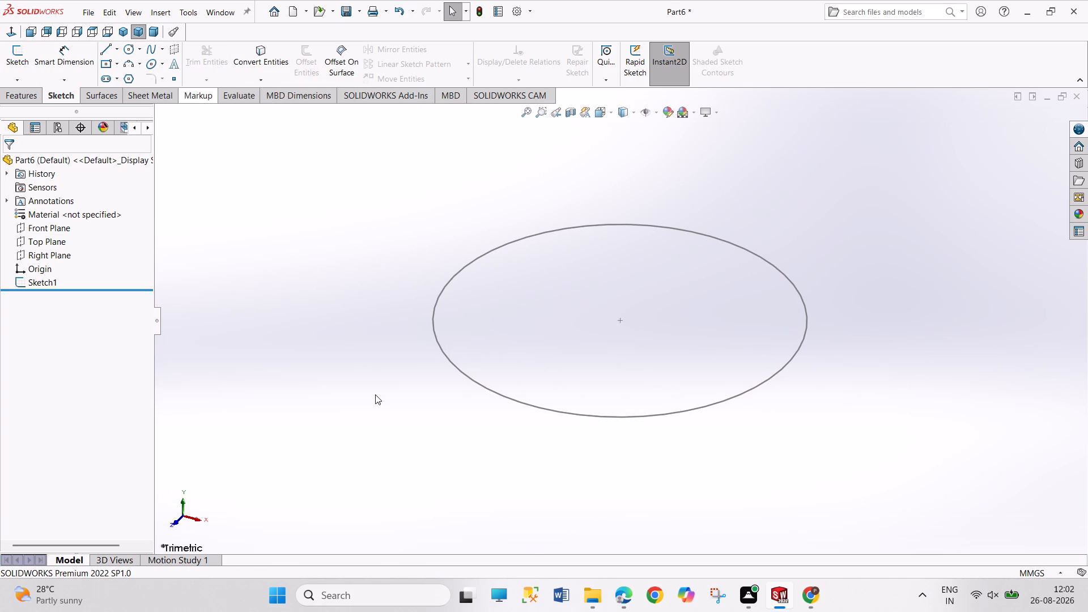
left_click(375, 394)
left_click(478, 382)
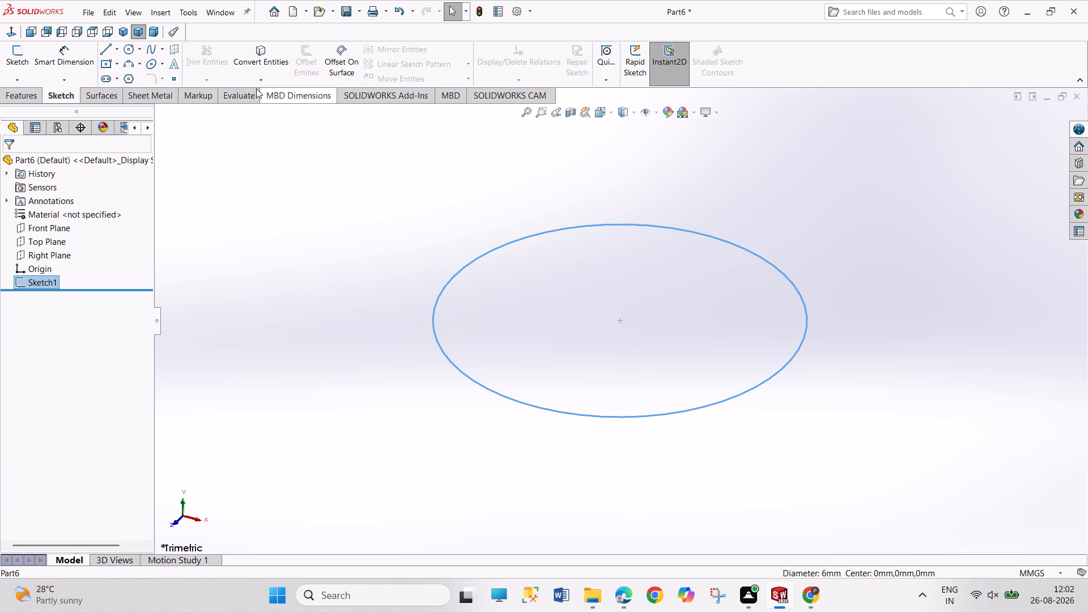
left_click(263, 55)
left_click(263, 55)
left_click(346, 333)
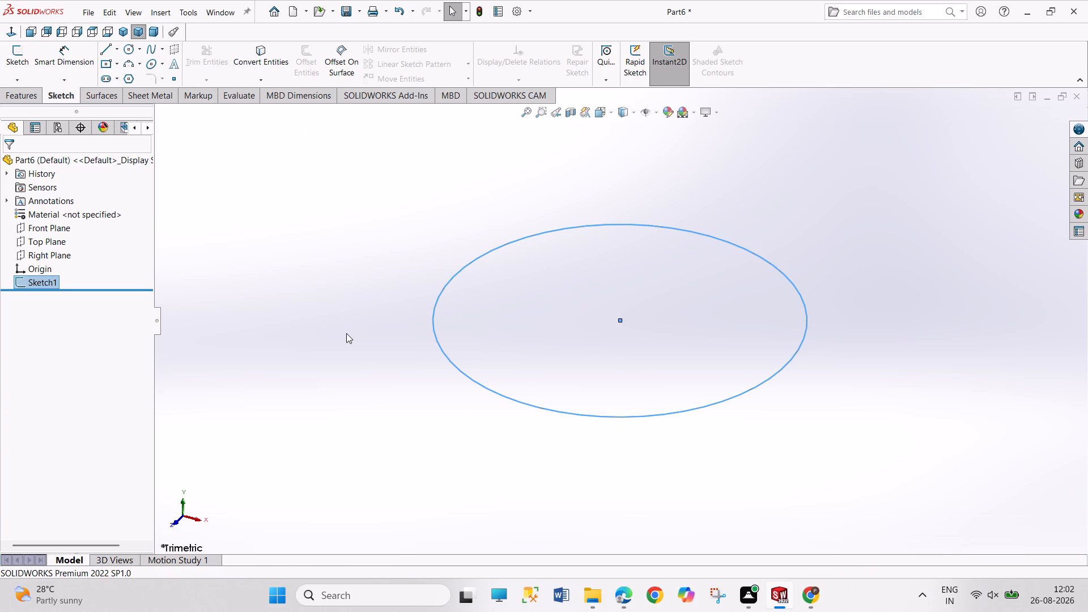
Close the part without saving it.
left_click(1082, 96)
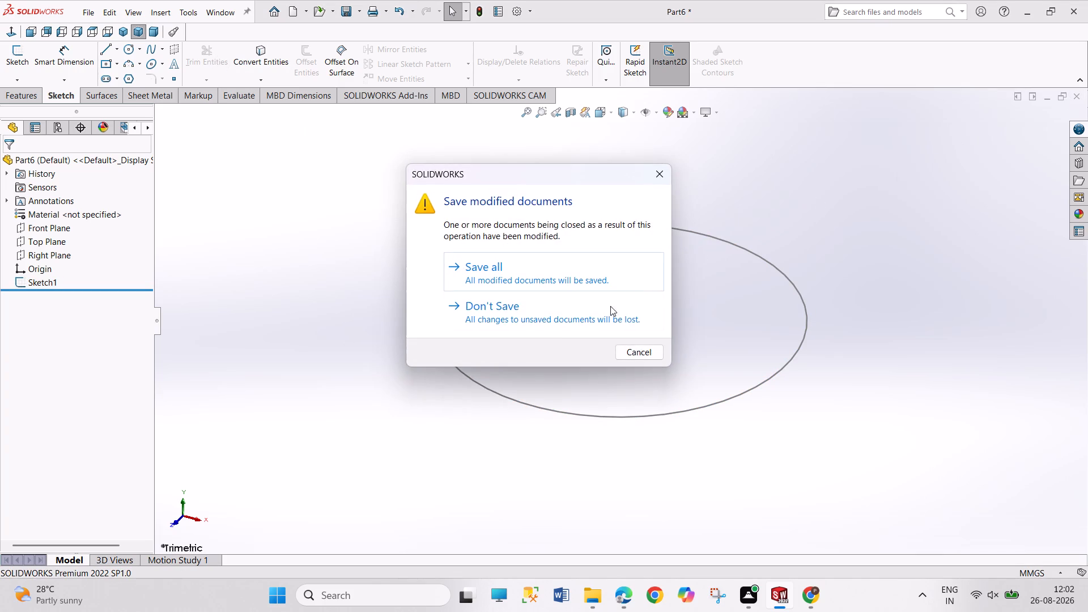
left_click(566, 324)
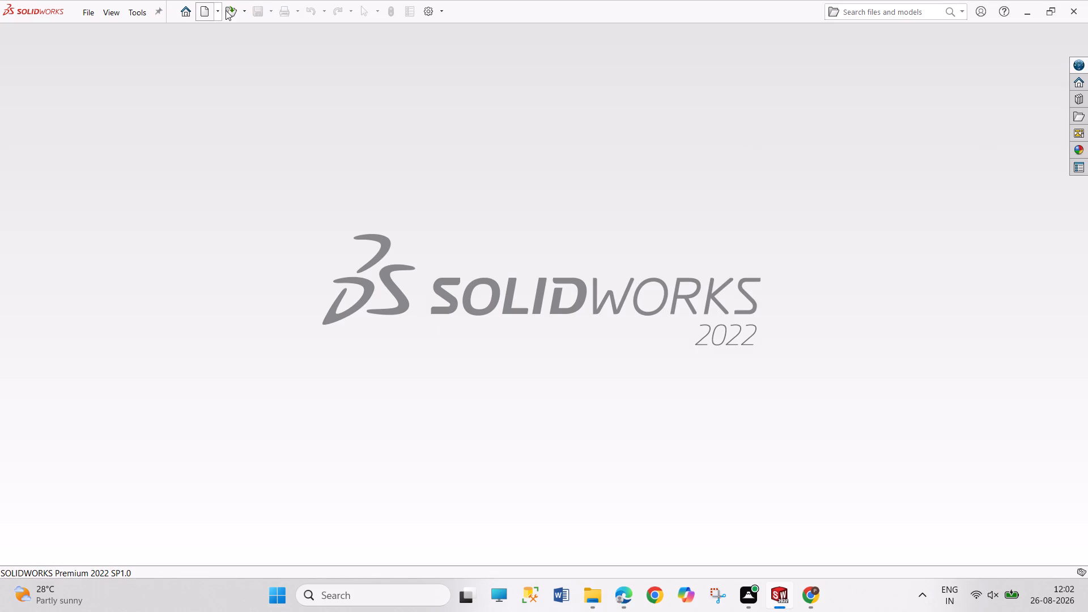
Create a new part document and open a sketch on the Top Plane.
left_click(206, 10)
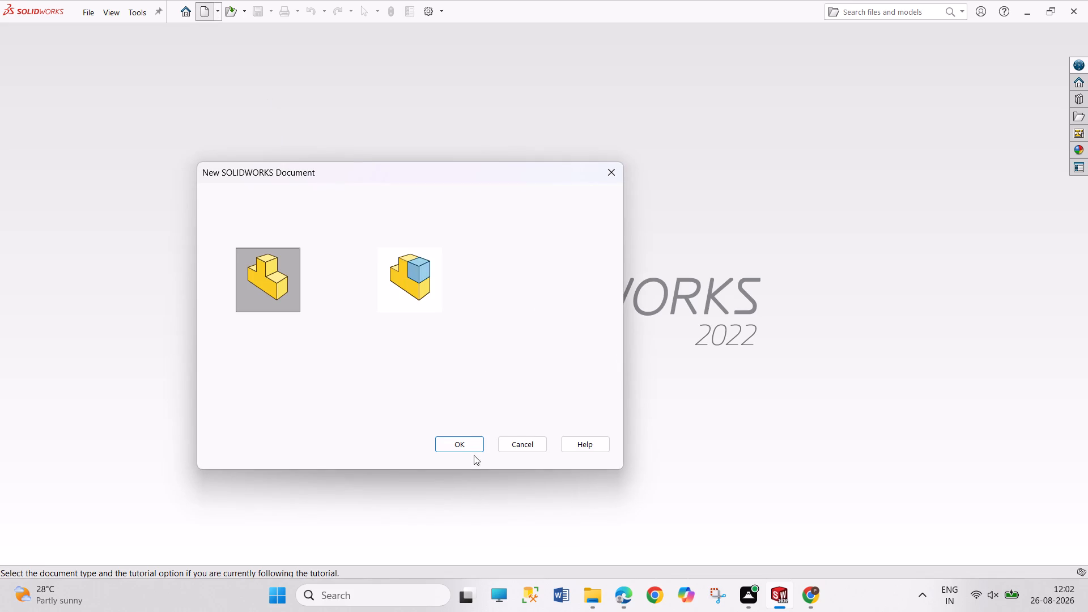
left_click(471, 436)
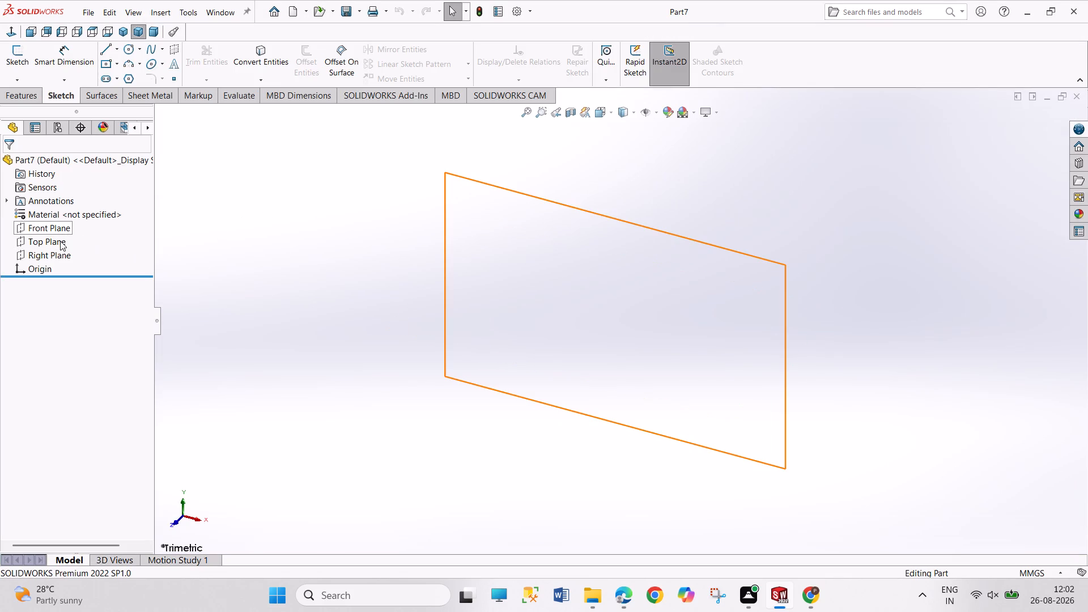
left_click(60, 241)
left_click(67, 223)
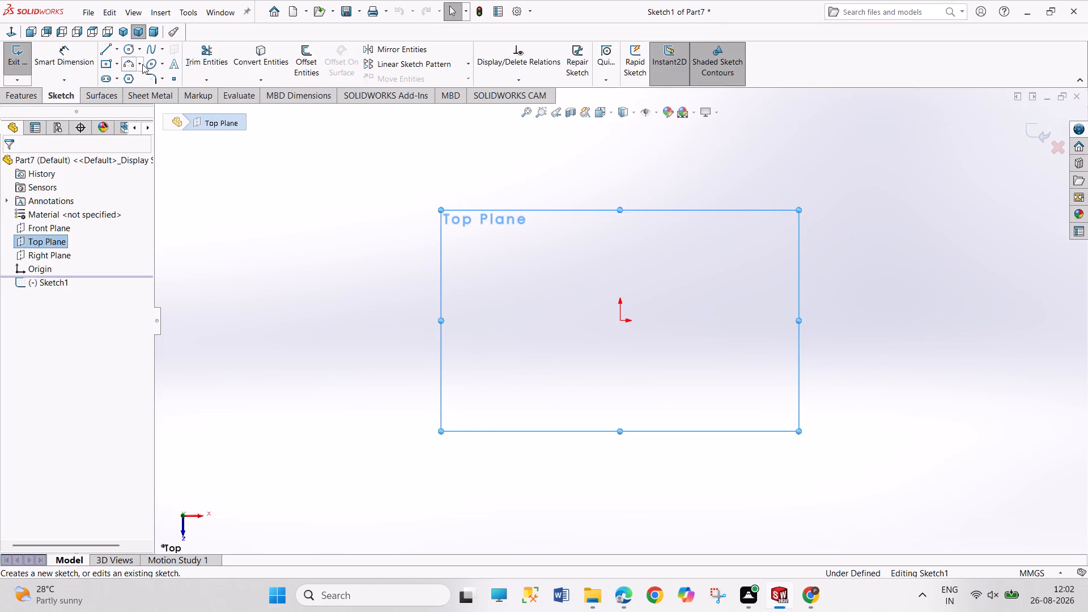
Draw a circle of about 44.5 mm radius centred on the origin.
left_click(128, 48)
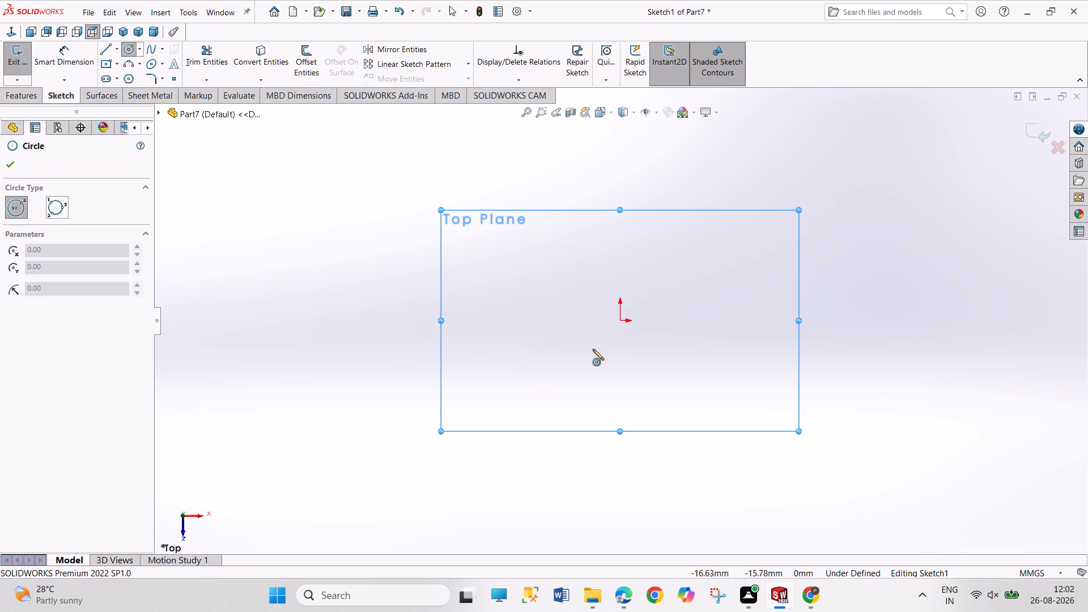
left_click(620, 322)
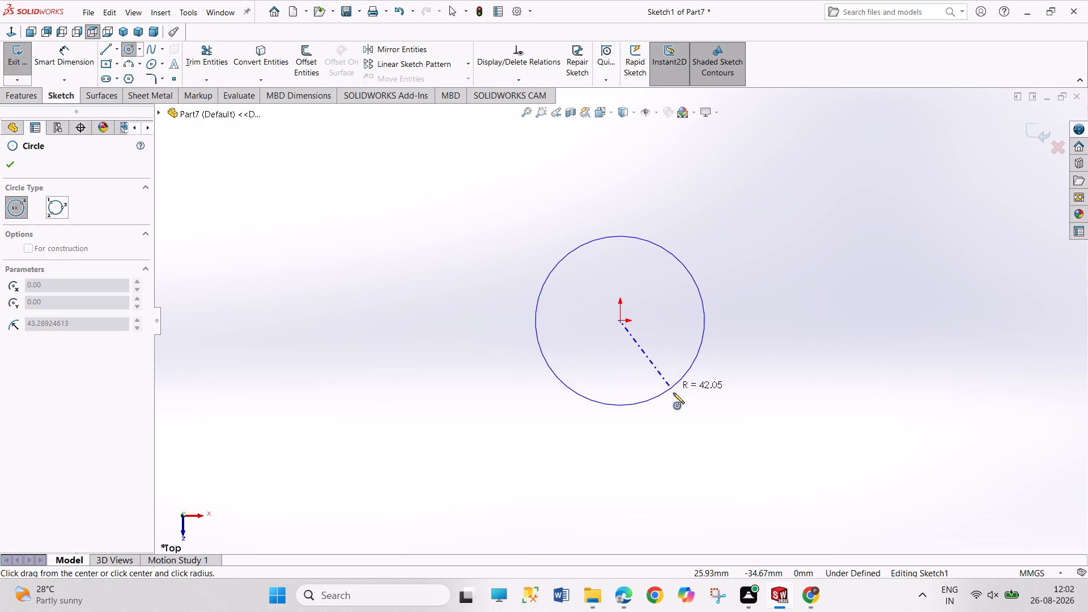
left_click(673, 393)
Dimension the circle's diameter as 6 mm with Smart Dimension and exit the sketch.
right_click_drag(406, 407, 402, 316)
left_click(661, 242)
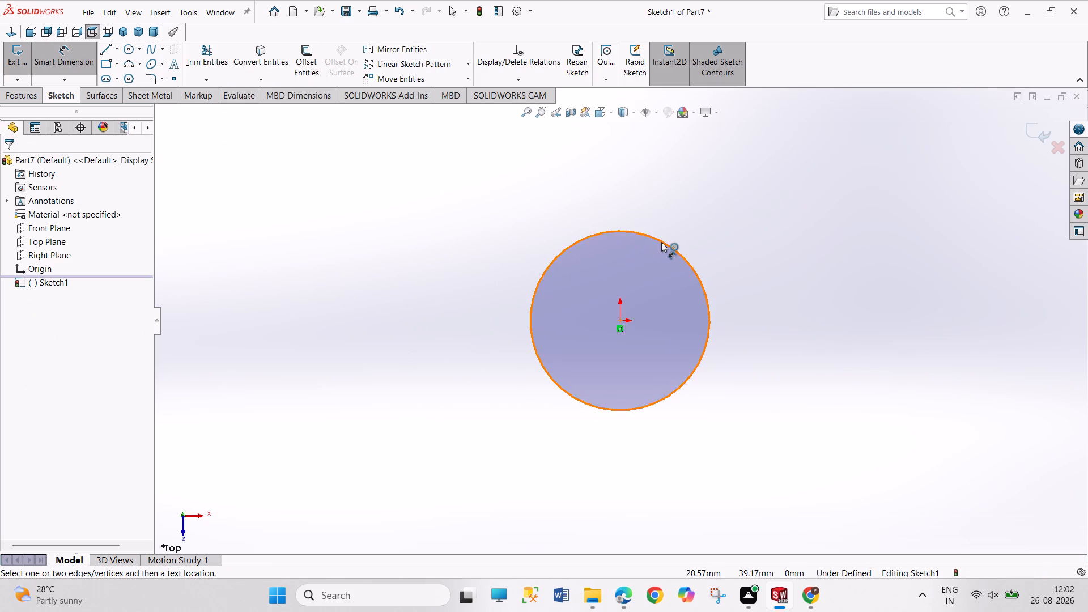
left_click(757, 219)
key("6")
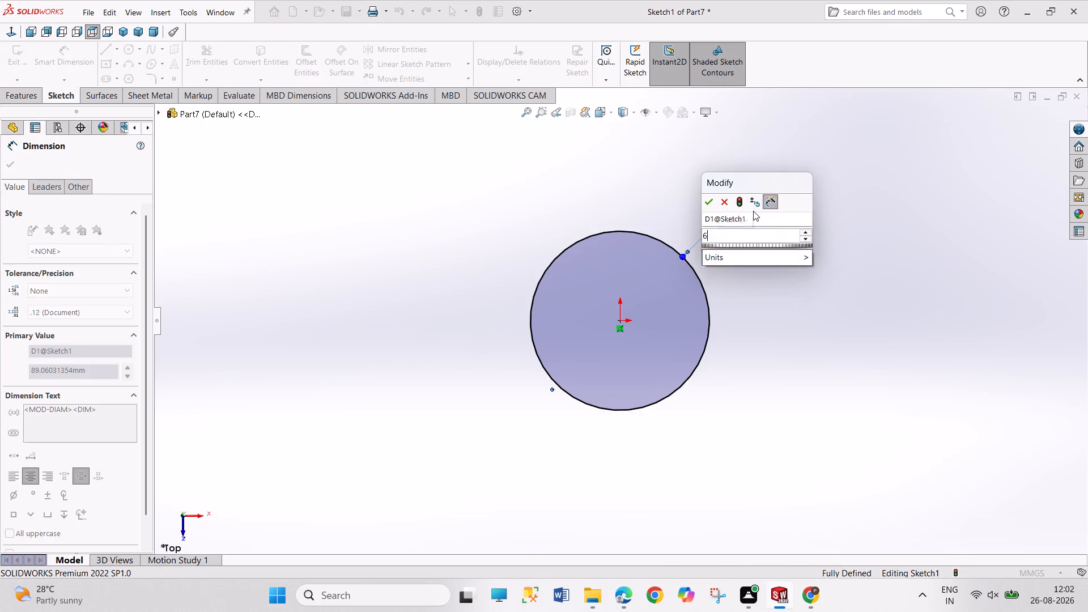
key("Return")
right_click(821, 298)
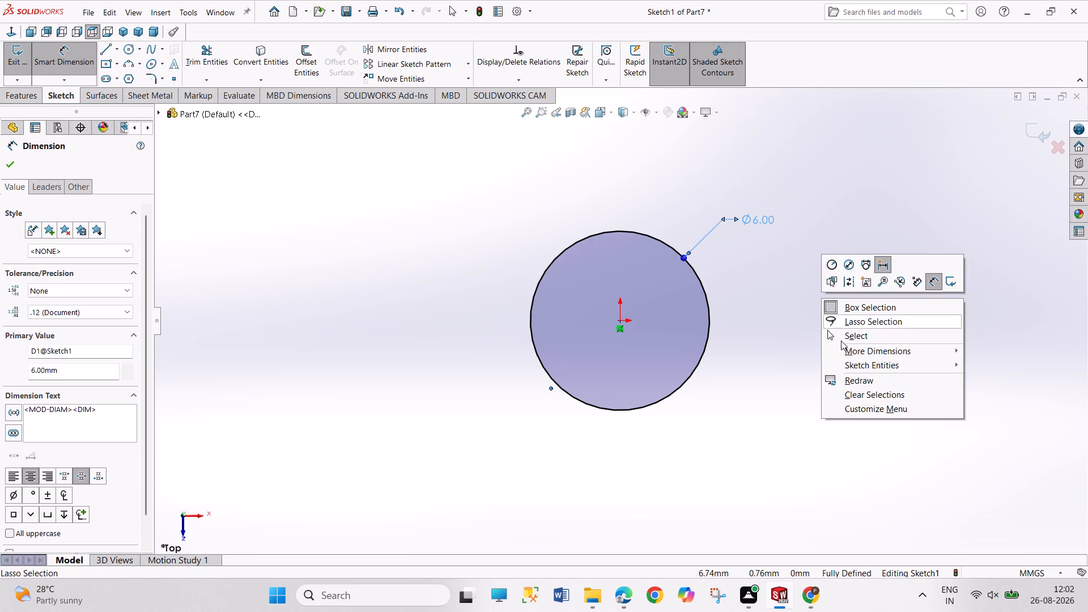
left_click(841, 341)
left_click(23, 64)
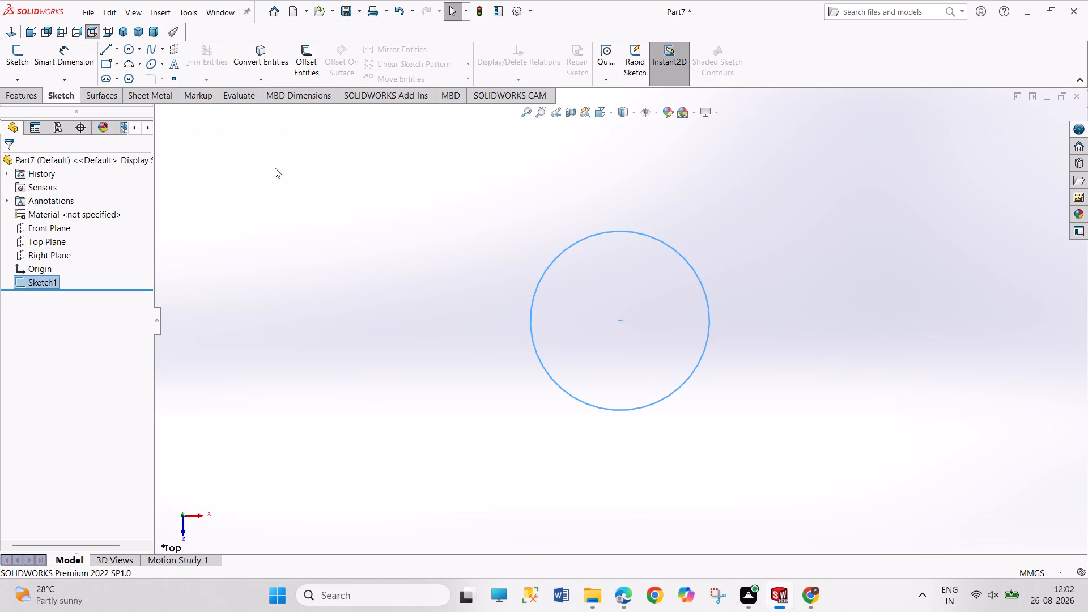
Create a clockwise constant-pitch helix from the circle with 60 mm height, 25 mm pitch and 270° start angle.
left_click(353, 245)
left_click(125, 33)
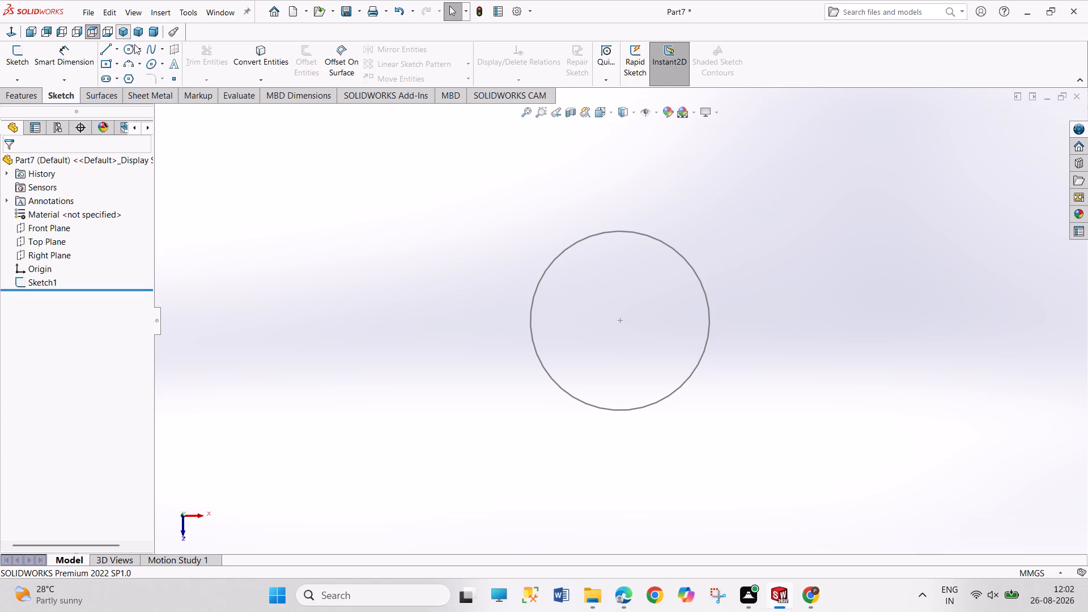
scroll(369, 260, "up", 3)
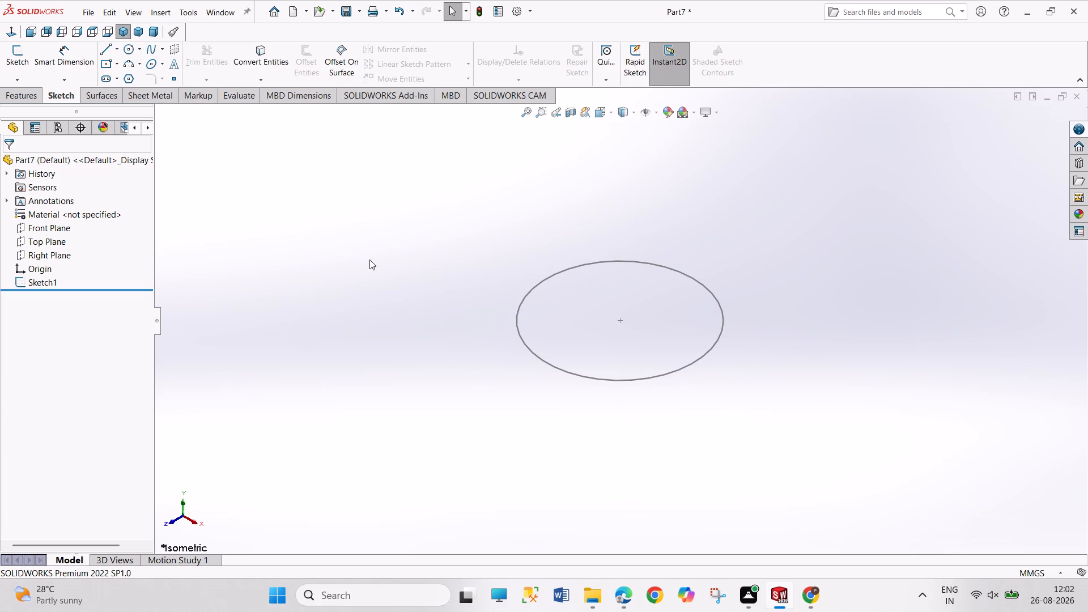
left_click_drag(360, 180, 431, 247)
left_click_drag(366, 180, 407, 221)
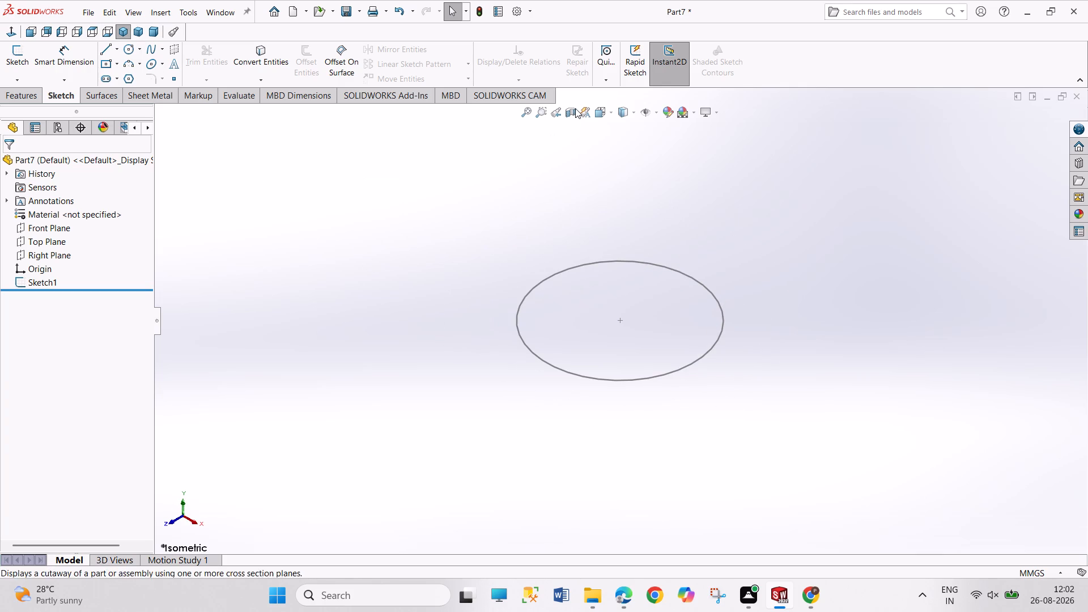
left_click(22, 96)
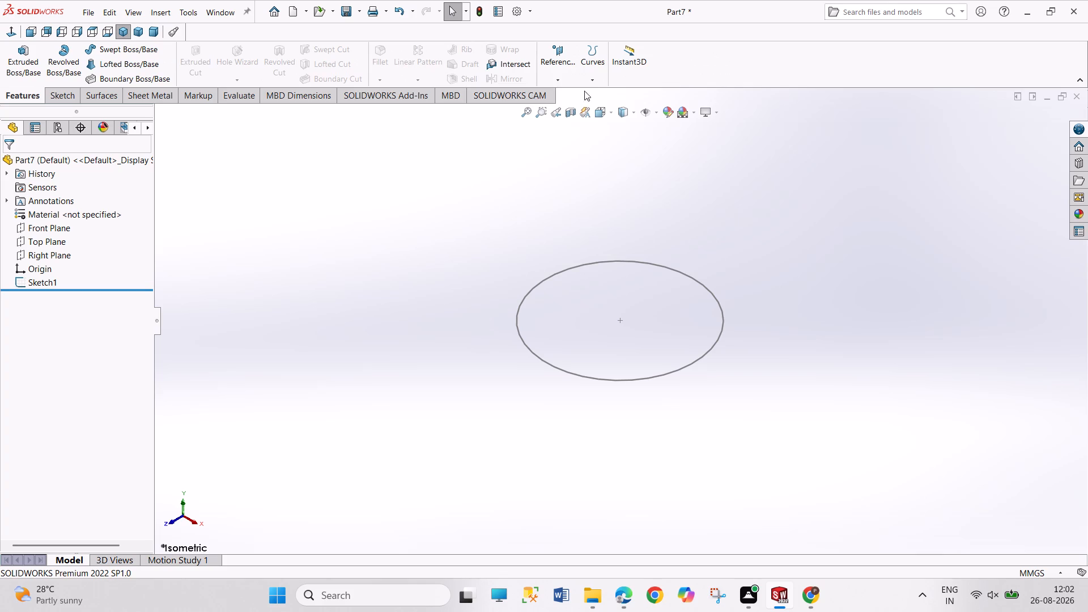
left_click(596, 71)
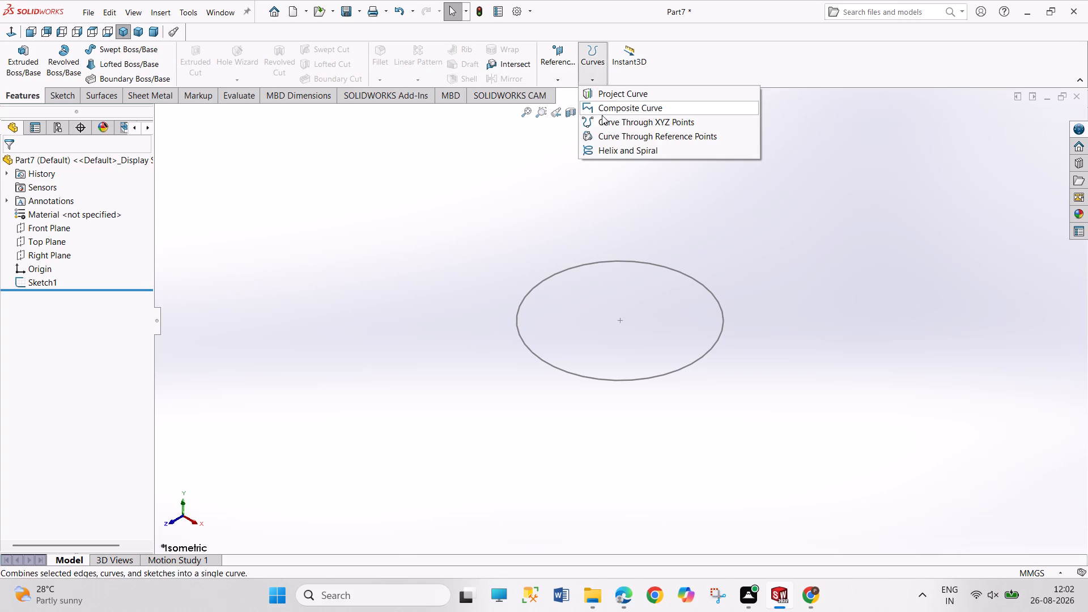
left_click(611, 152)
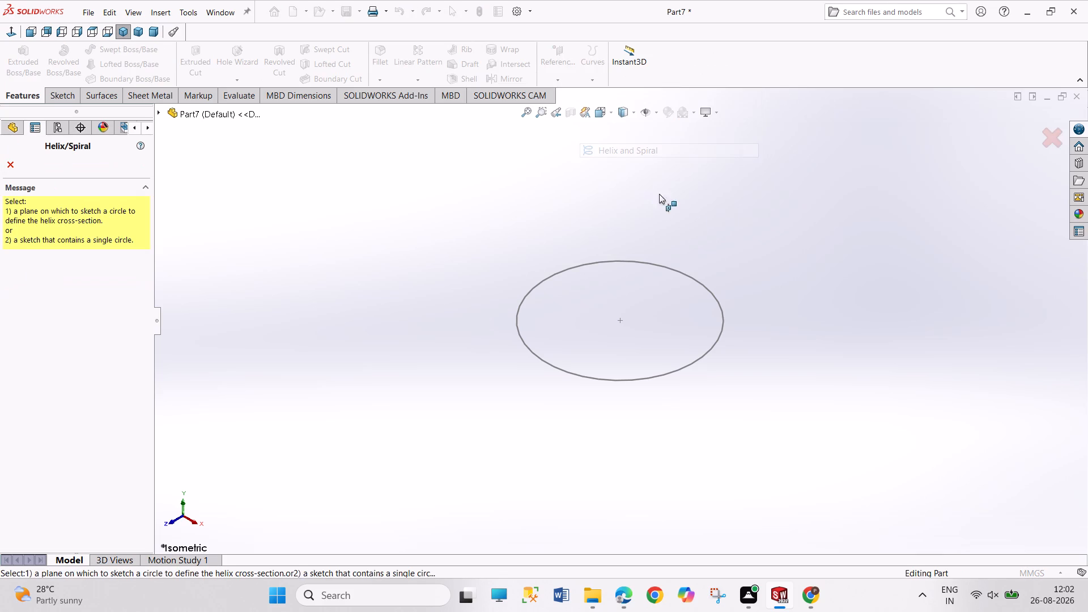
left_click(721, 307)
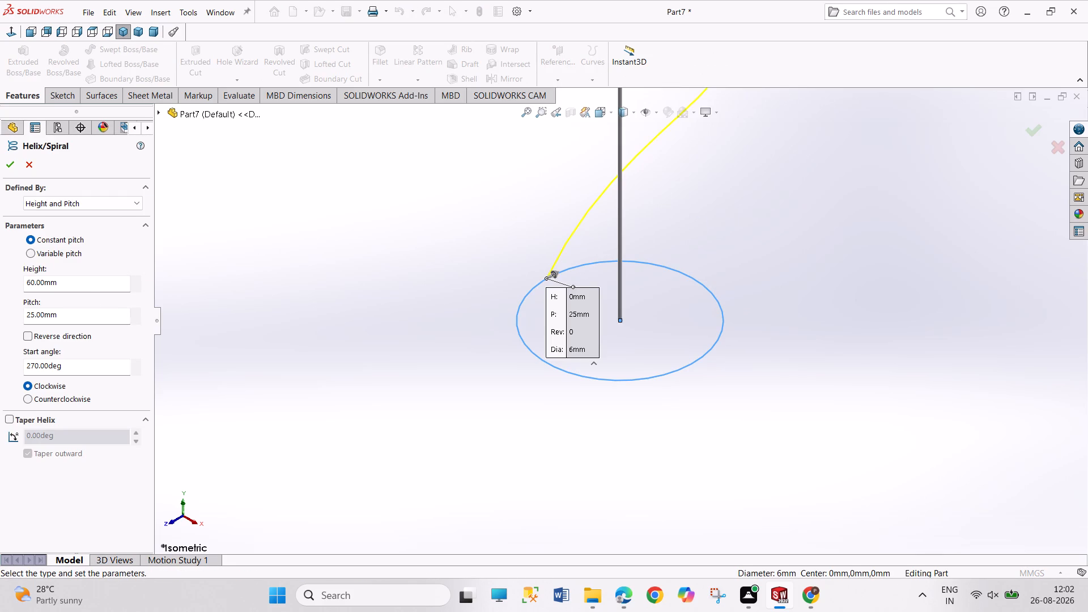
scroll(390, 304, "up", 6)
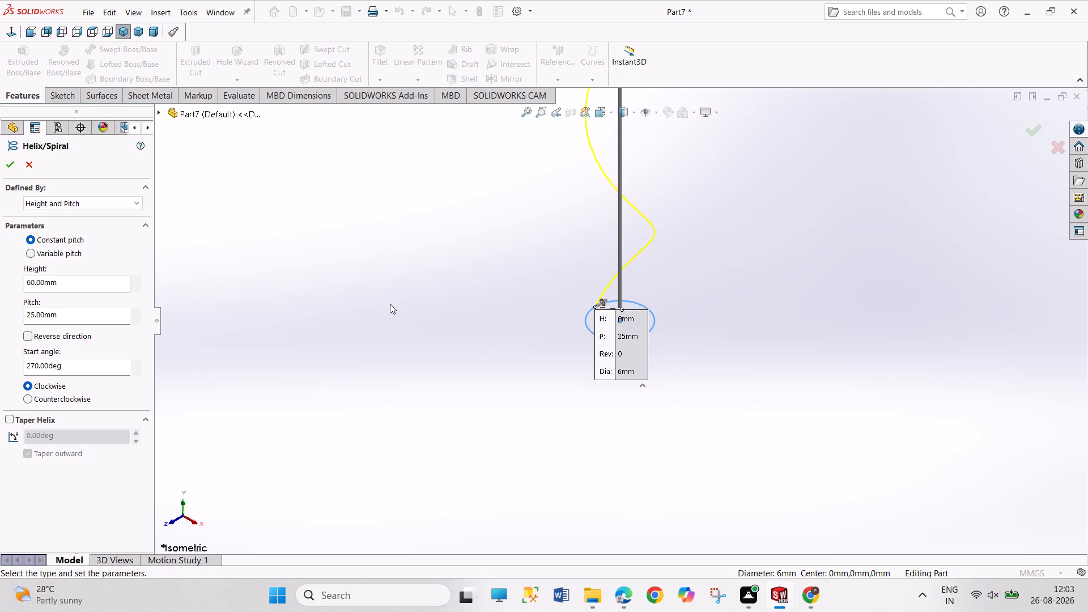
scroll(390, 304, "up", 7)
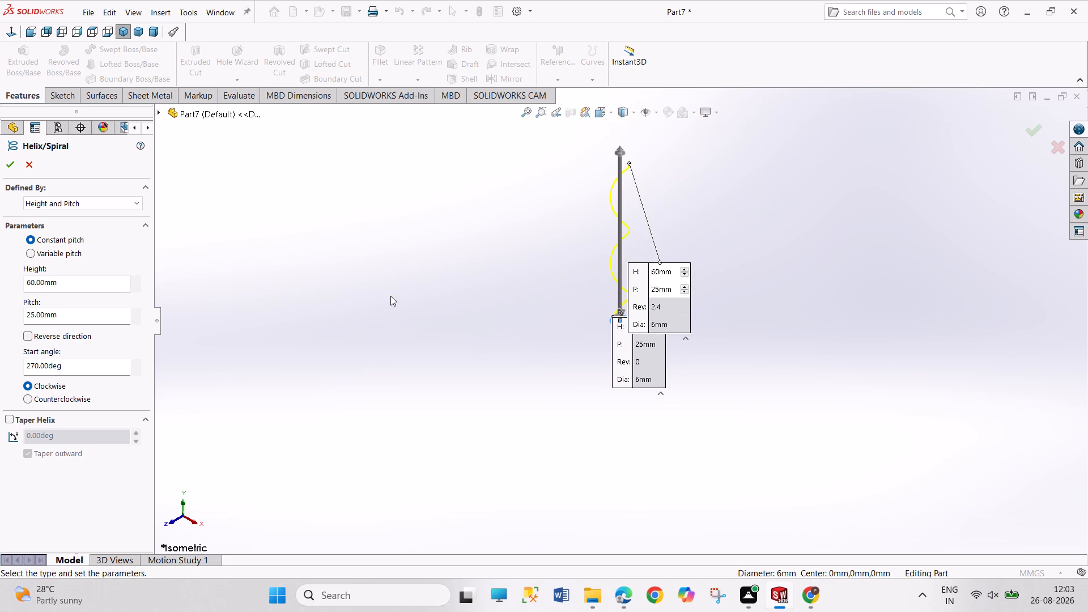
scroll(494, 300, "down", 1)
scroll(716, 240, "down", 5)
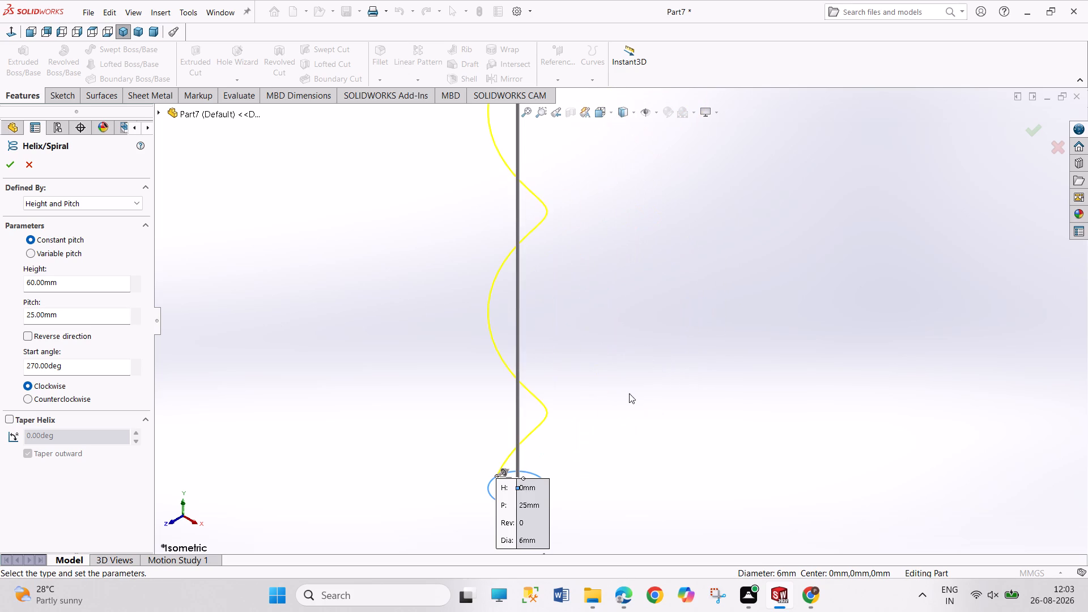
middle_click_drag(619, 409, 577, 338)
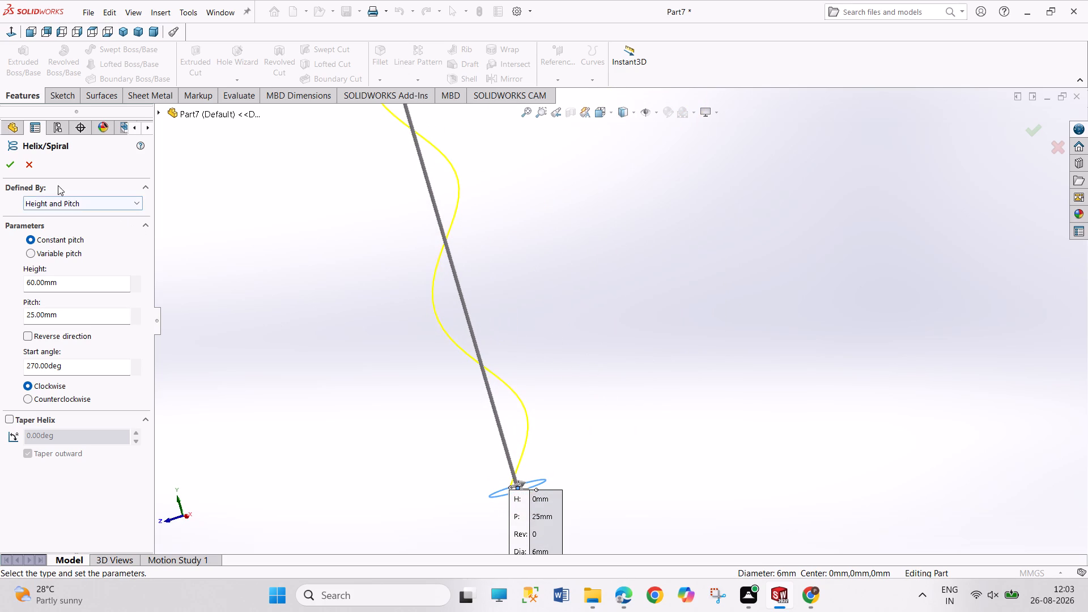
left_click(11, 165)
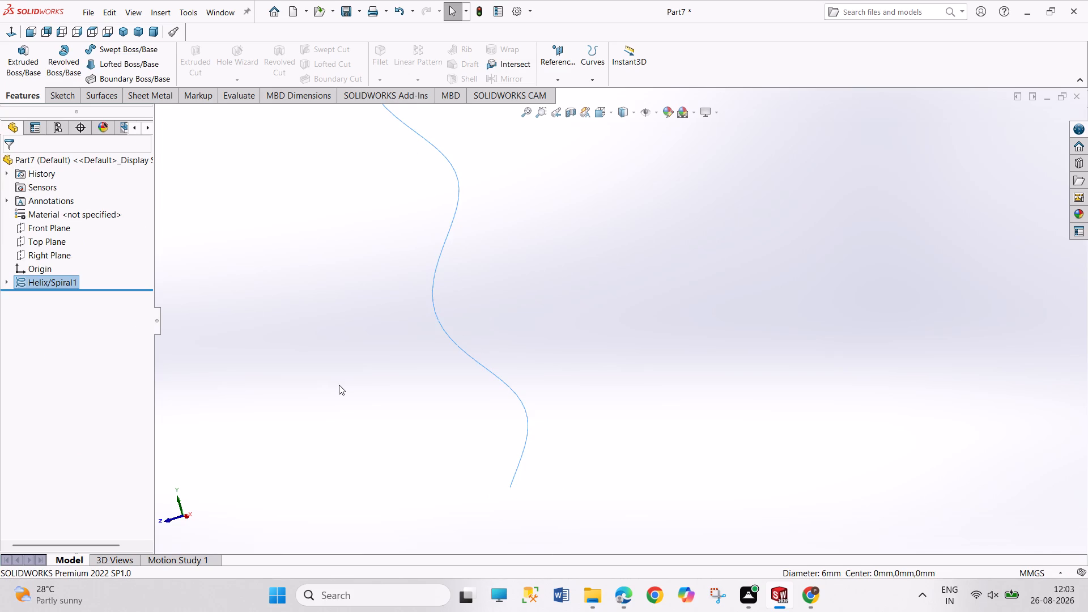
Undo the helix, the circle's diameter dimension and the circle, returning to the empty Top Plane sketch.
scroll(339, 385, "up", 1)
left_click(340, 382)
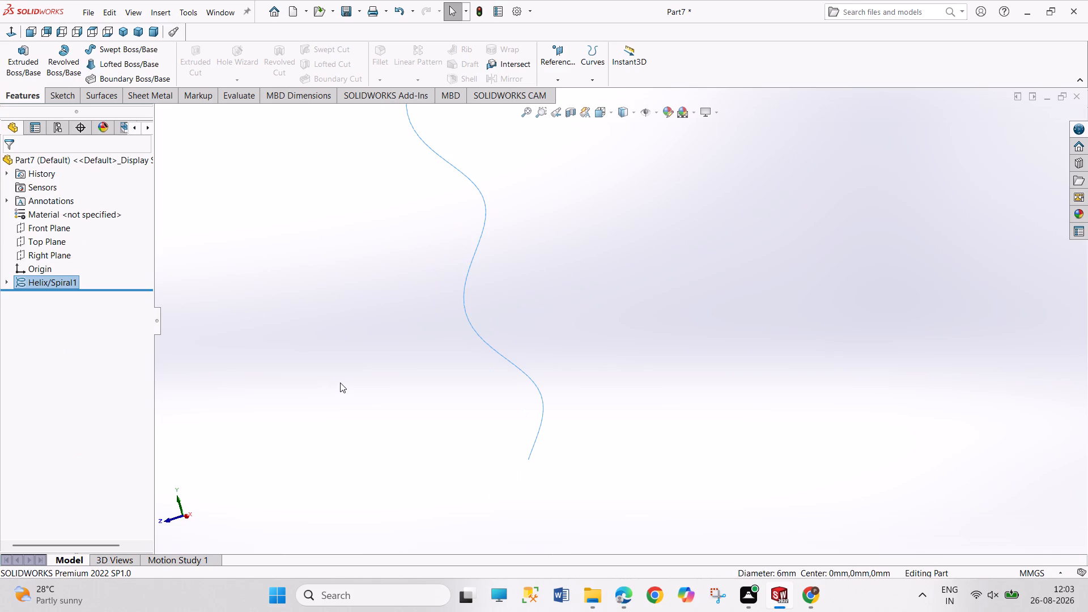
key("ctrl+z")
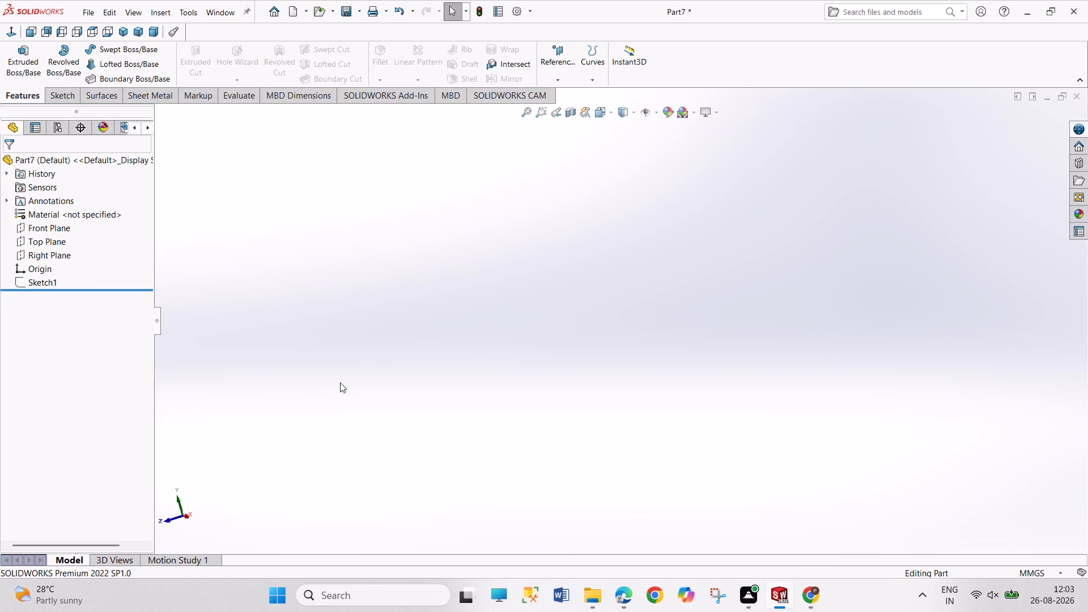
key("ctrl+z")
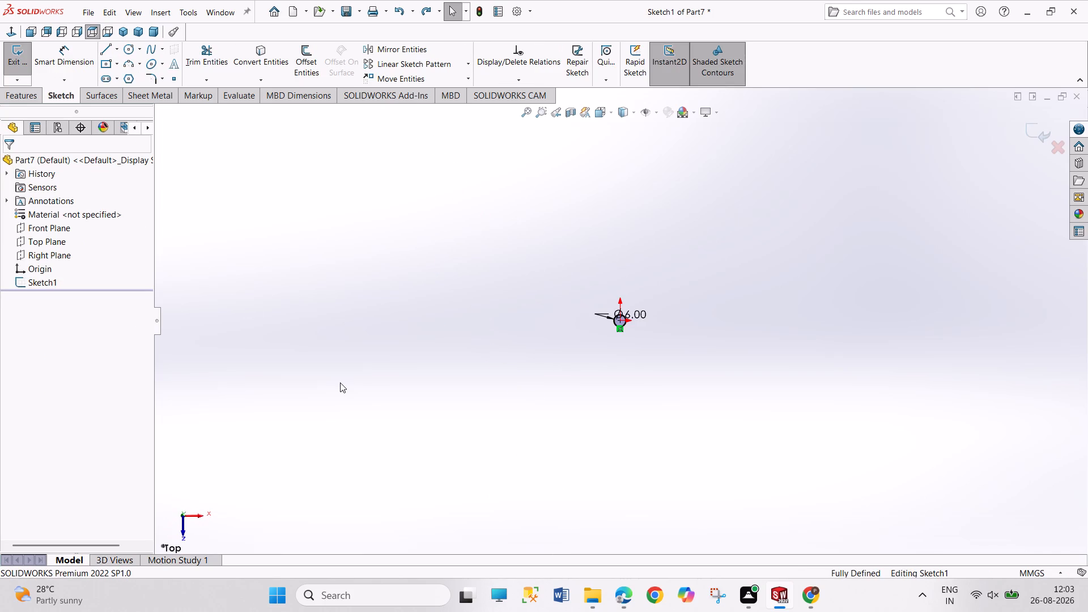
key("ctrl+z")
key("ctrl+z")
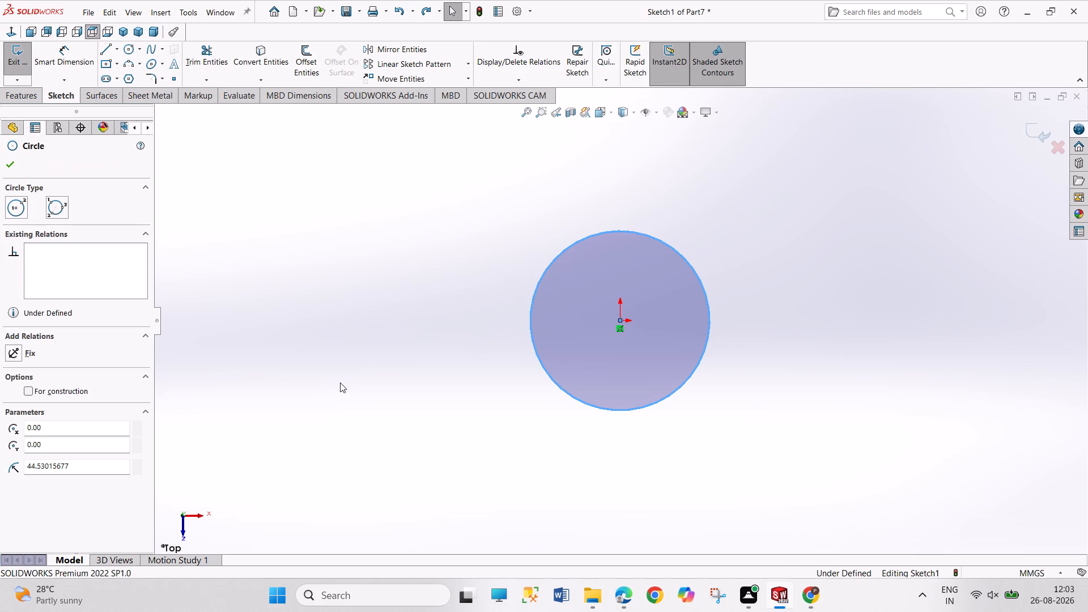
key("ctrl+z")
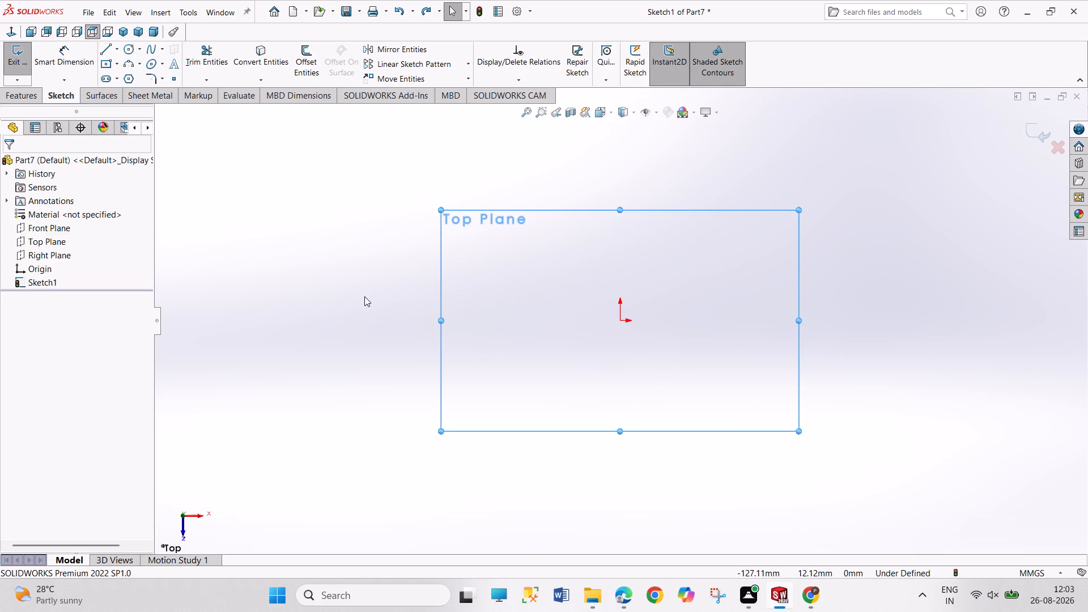
Draw a new circle of about 36 mm radius centred on the origin in the Top Plane sketch.
left_click(128, 52)
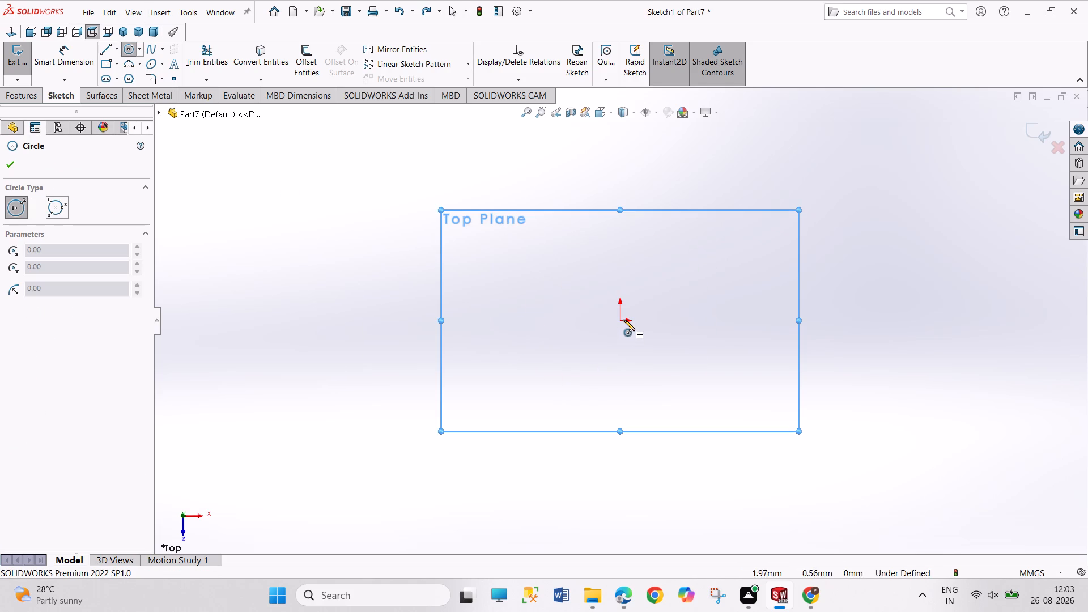
left_click(620, 320)
left_click(643, 389)
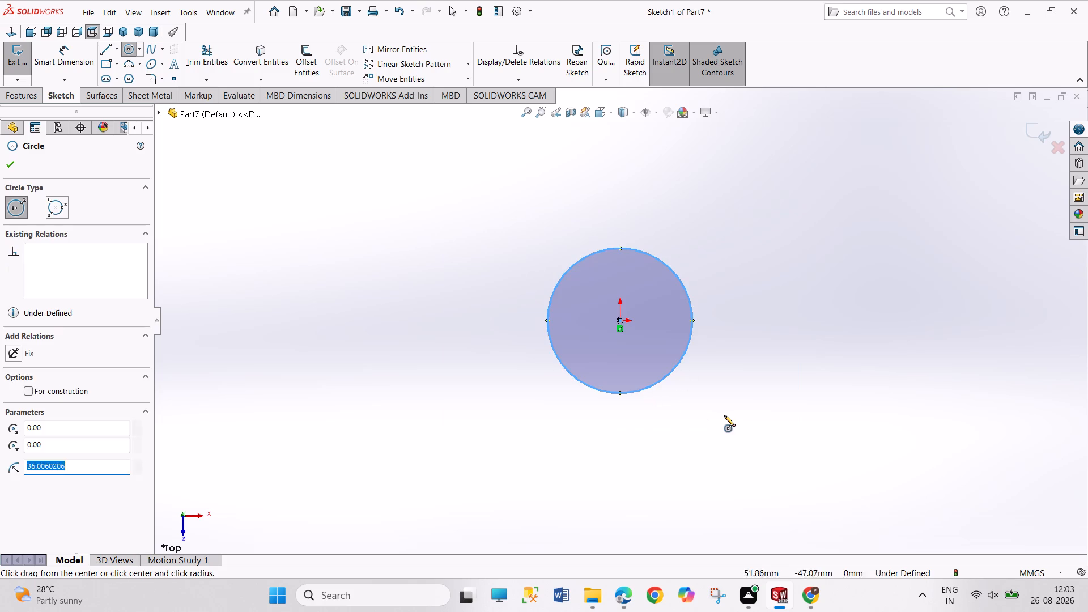
Dimension the new circle's diameter as 6 mm with Smart Dimension and exit the sketch.
right_click_drag(725, 415, 739, 316)
left_click(690, 305)
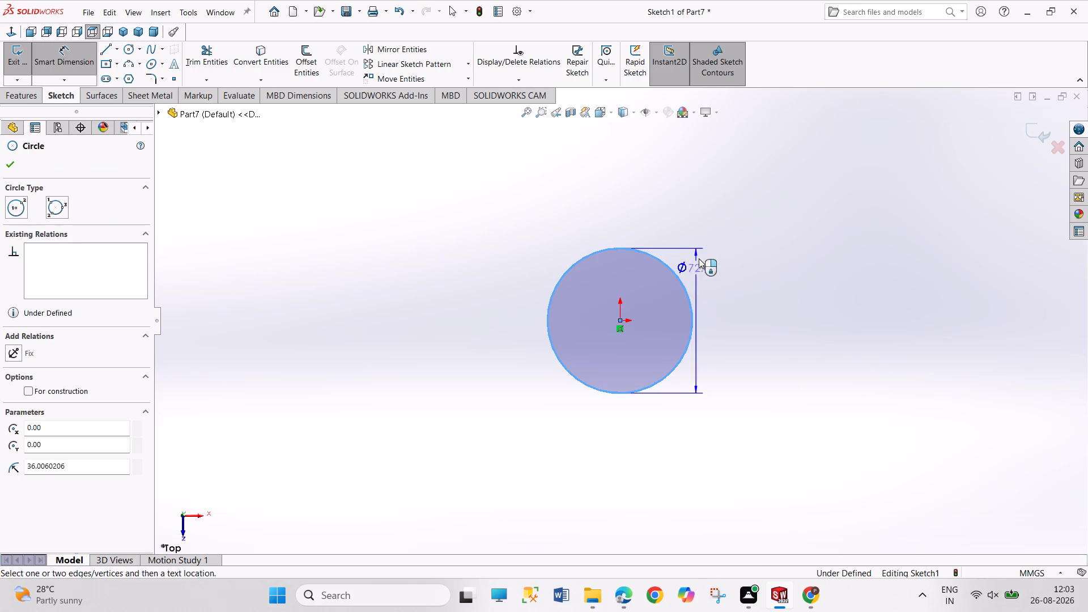
left_click(719, 226)
key("6")
key("Return")
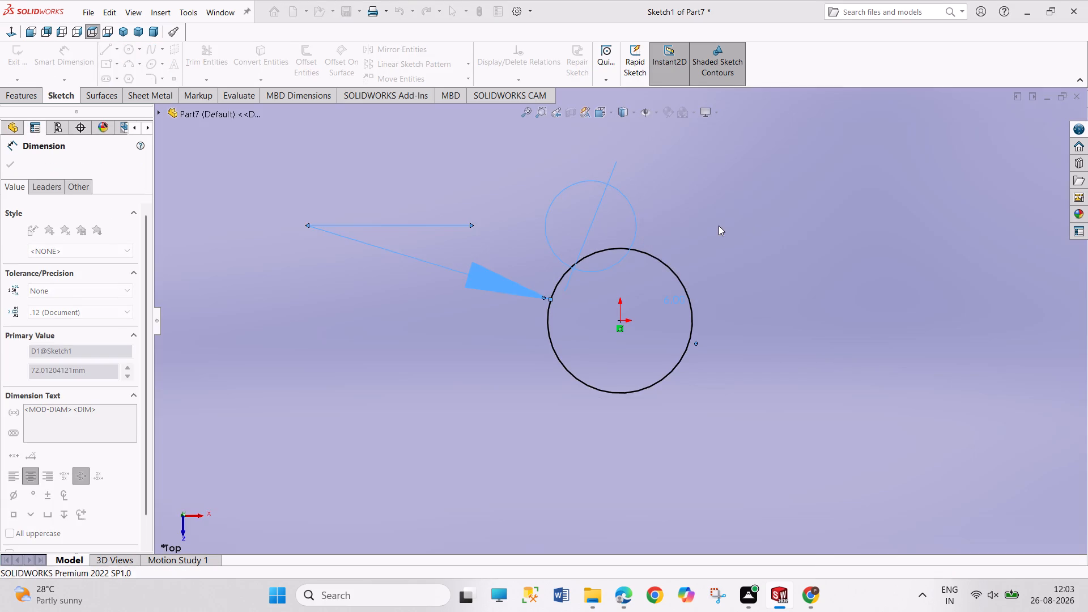
right_click(766, 381)
left_click(787, 418)
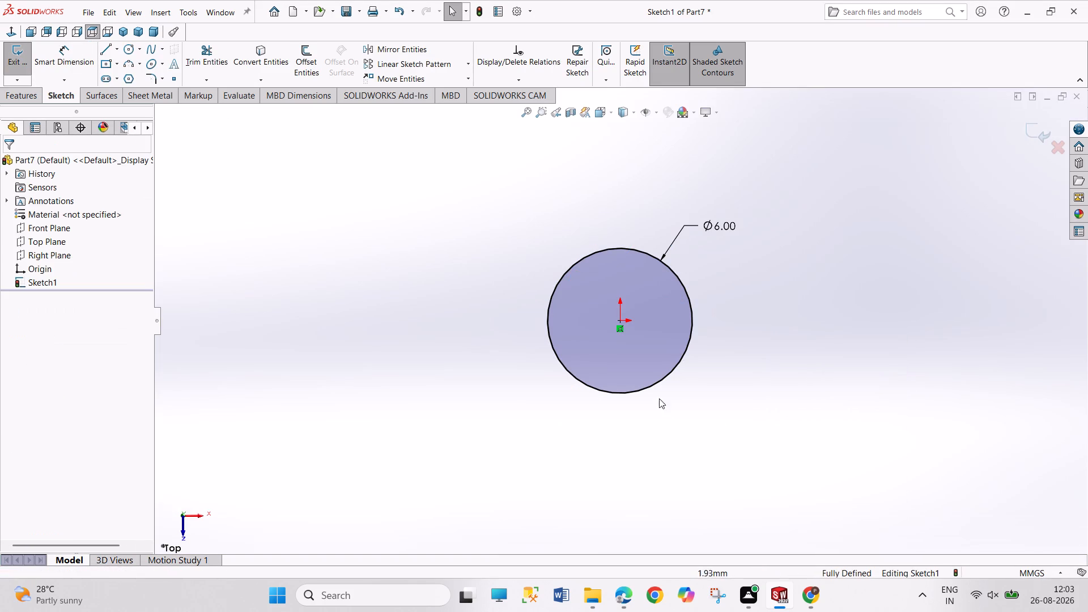
left_click_drag(361, 152, 856, 459)
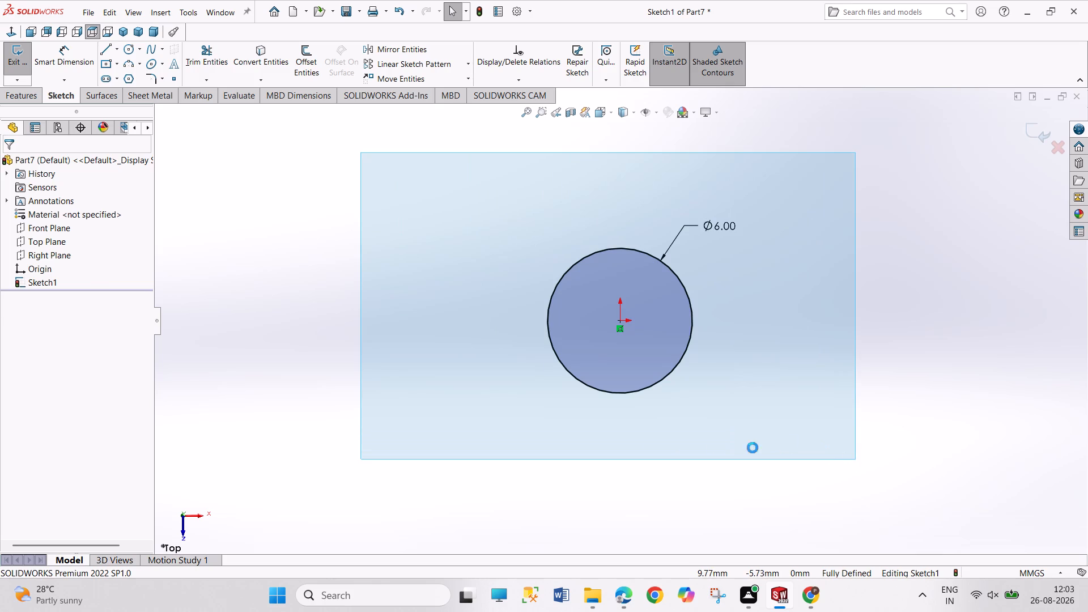
left_click(491, 430)
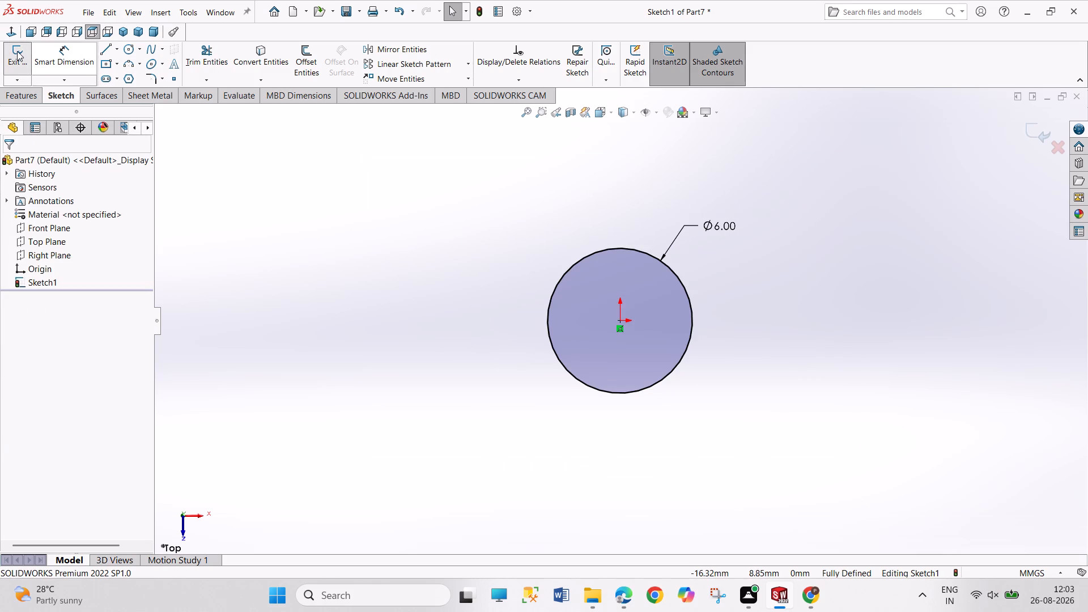
left_click(17, 51)
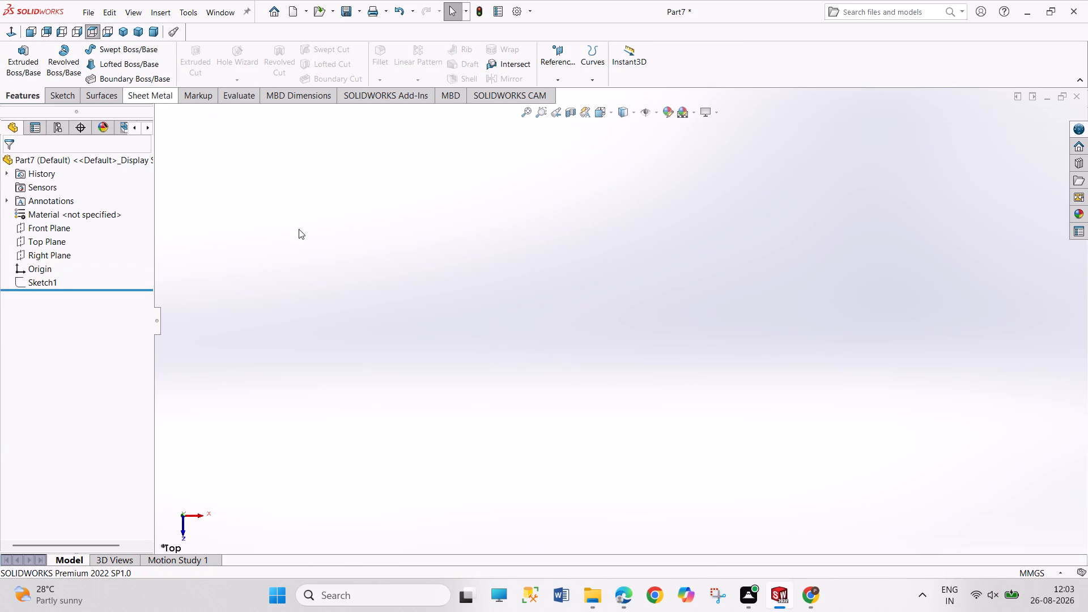
Close the current part and create a new part document.
left_click(1075, 99)
left_click(547, 318)
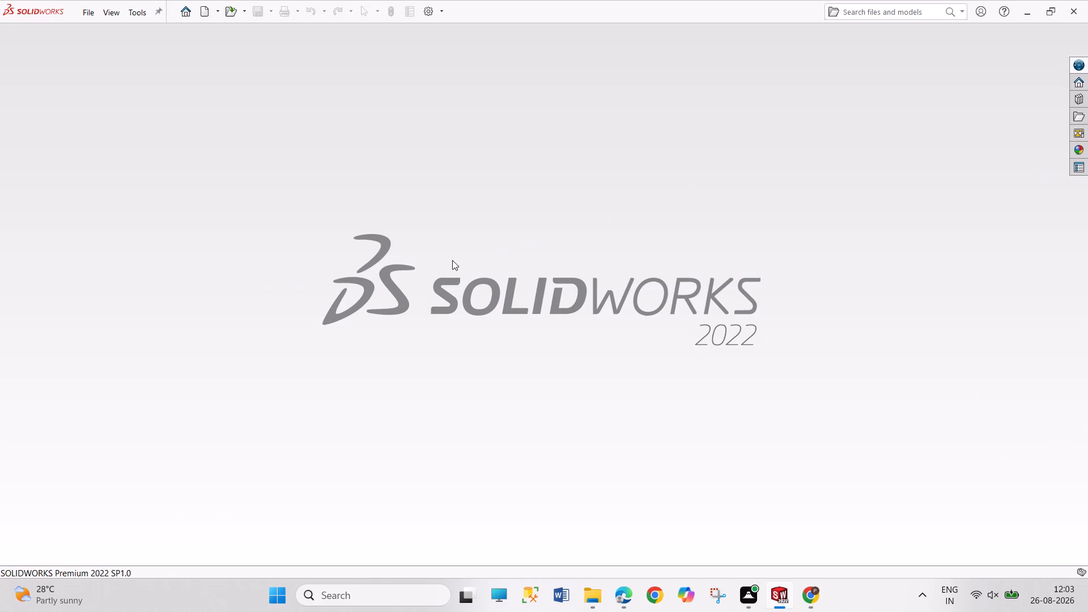
left_click(205, 10)
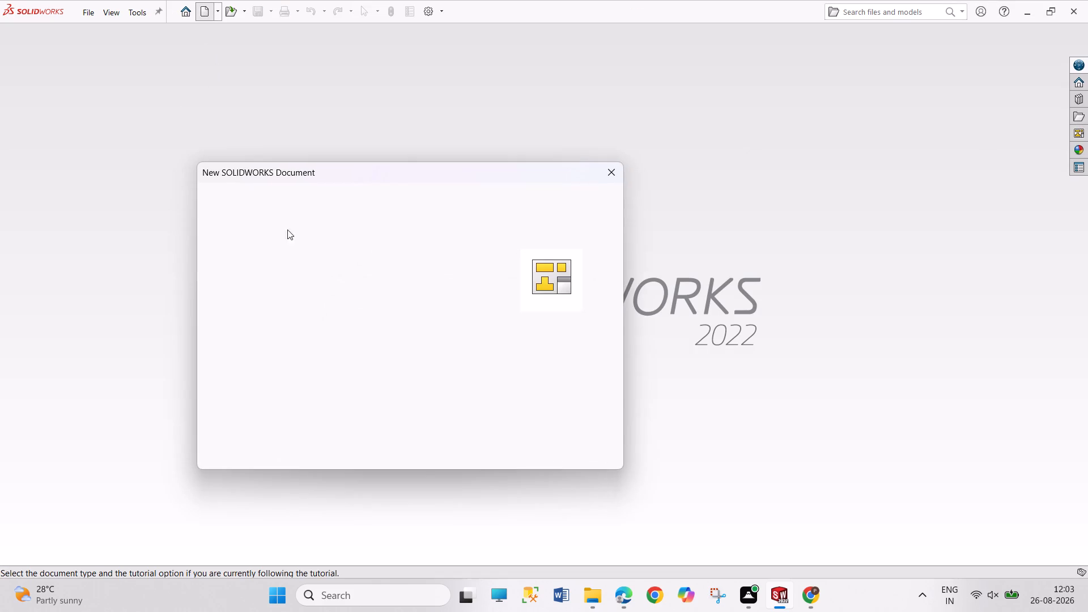
left_click(475, 441)
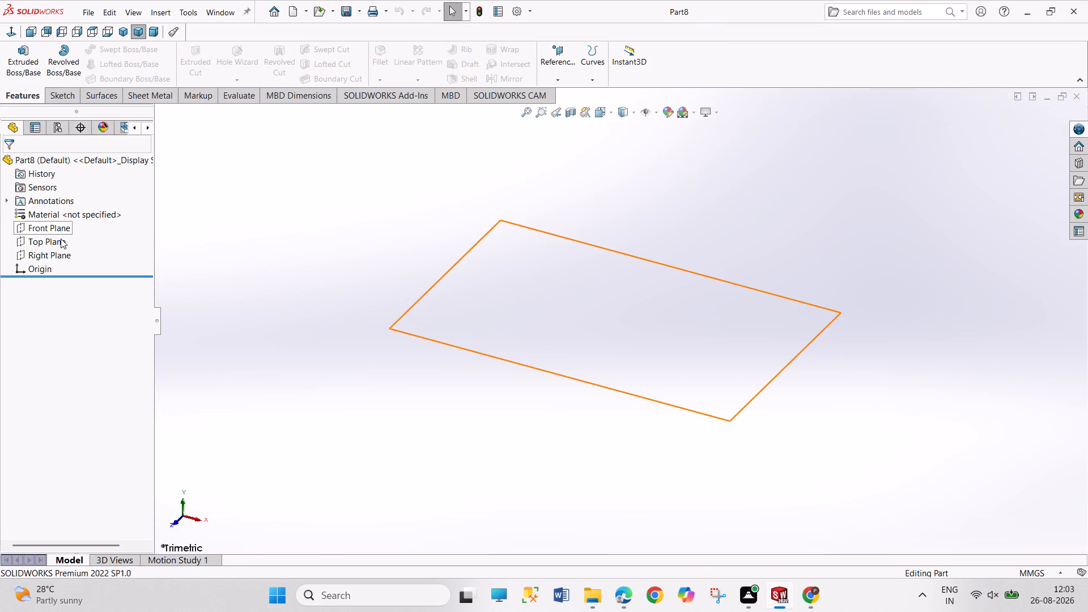
Start a sketch on the Top Plane and draw a circle of about 47 mm radius centred on the origin.
left_click(61, 239)
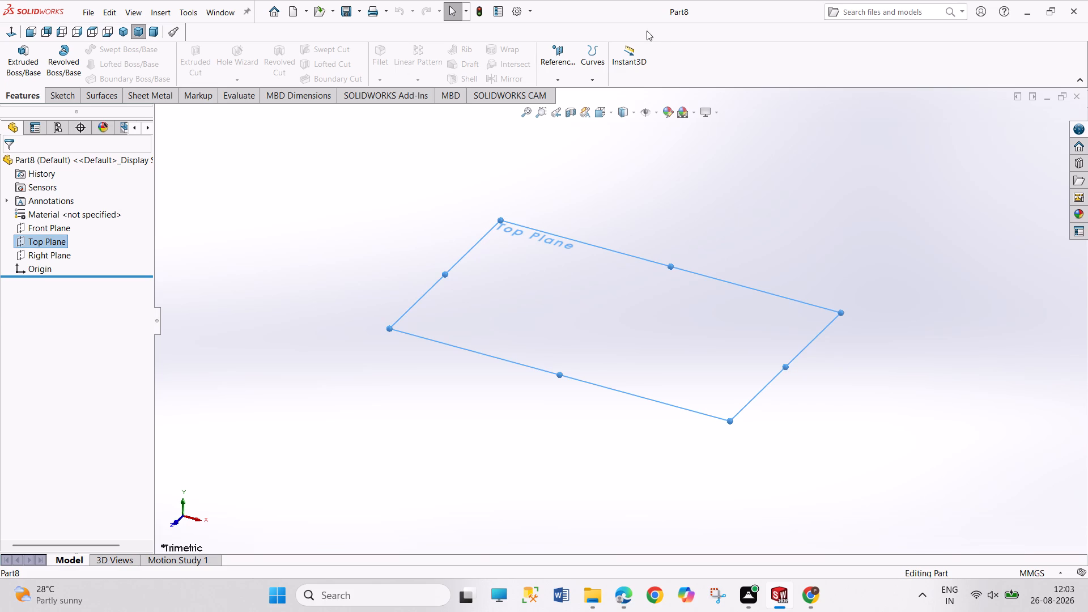
left_click(262, 260)
left_click(58, 239)
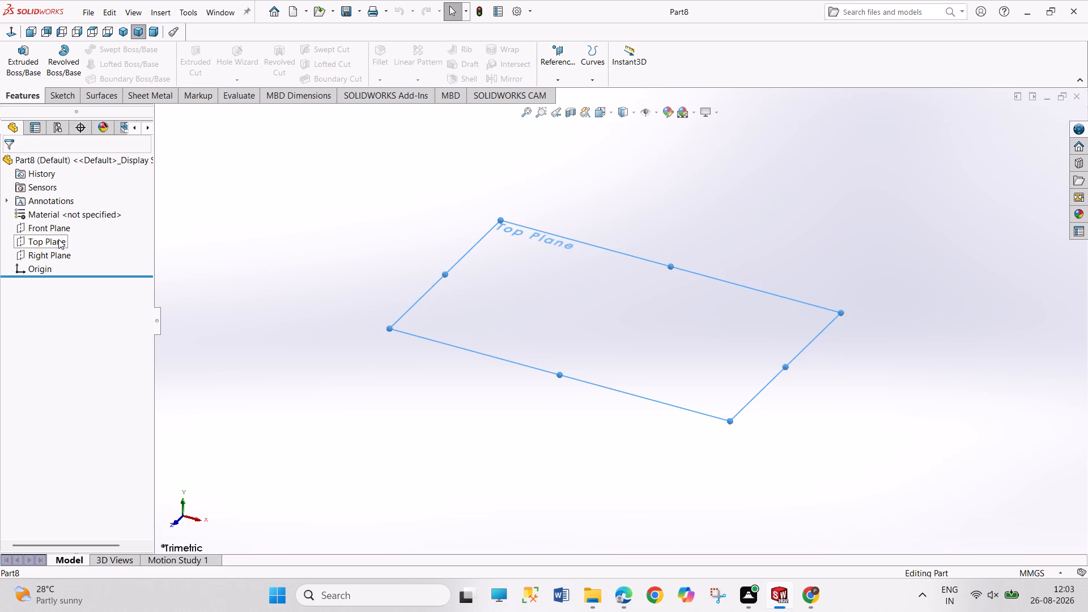
left_click(71, 223)
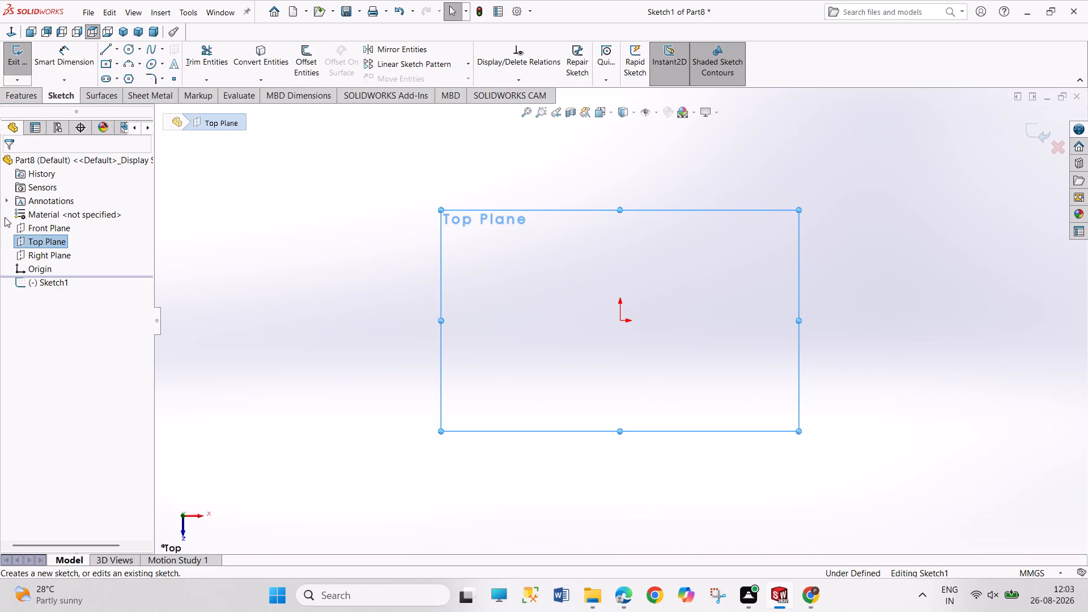
left_click(131, 49)
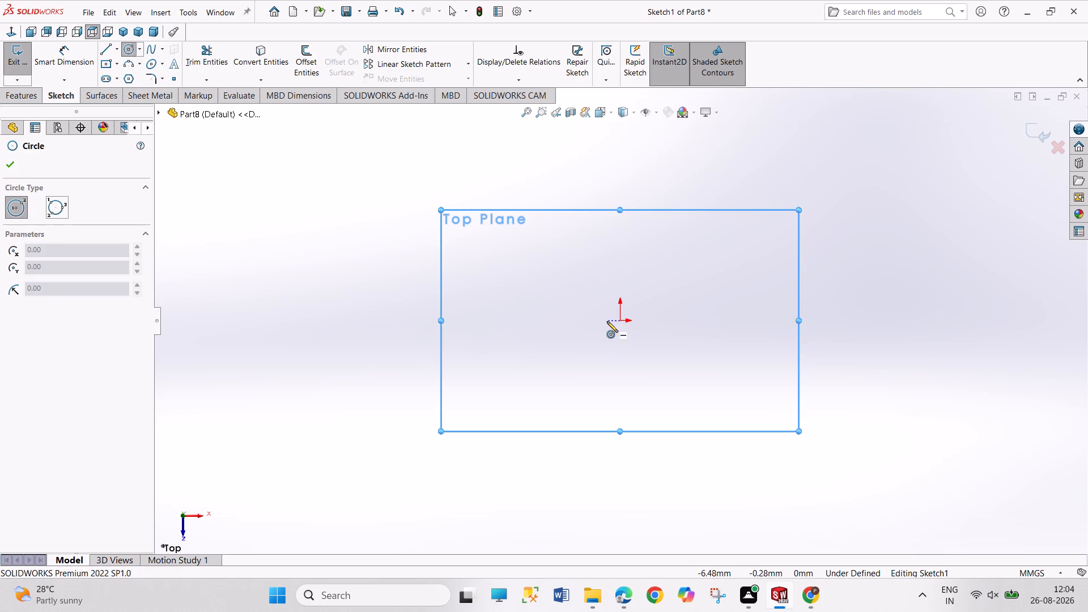
left_click(620, 323)
left_click(659, 407)
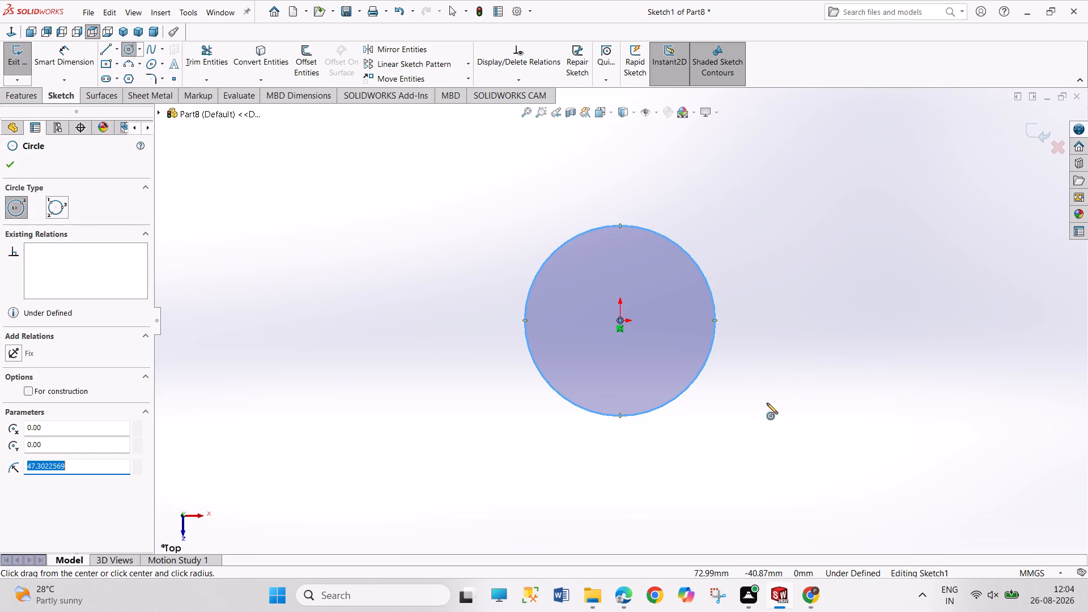
Dimension the circle's diameter as 6 mm with Smart Dimension and exit the sketch.
right_click_drag(767, 401, 766, 295)
left_click(715, 297)
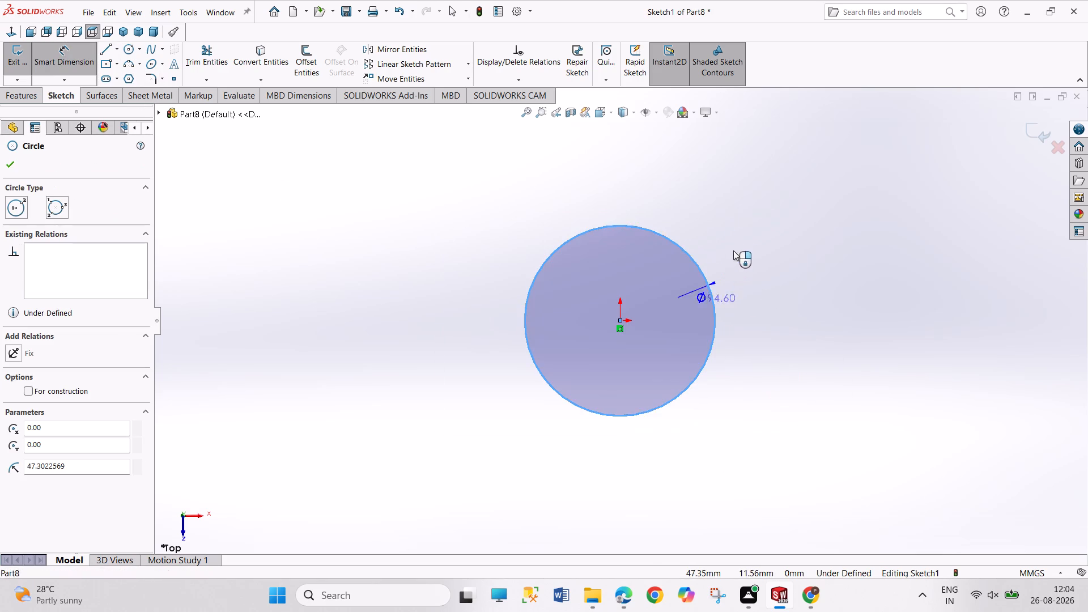
left_click(740, 236)
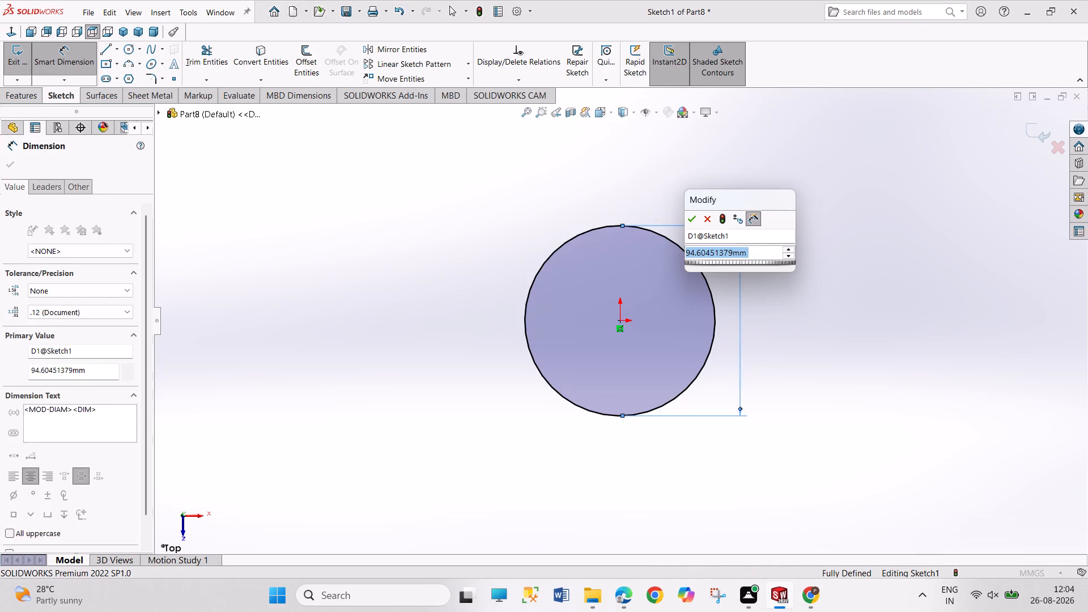
key("6")
key("Return")
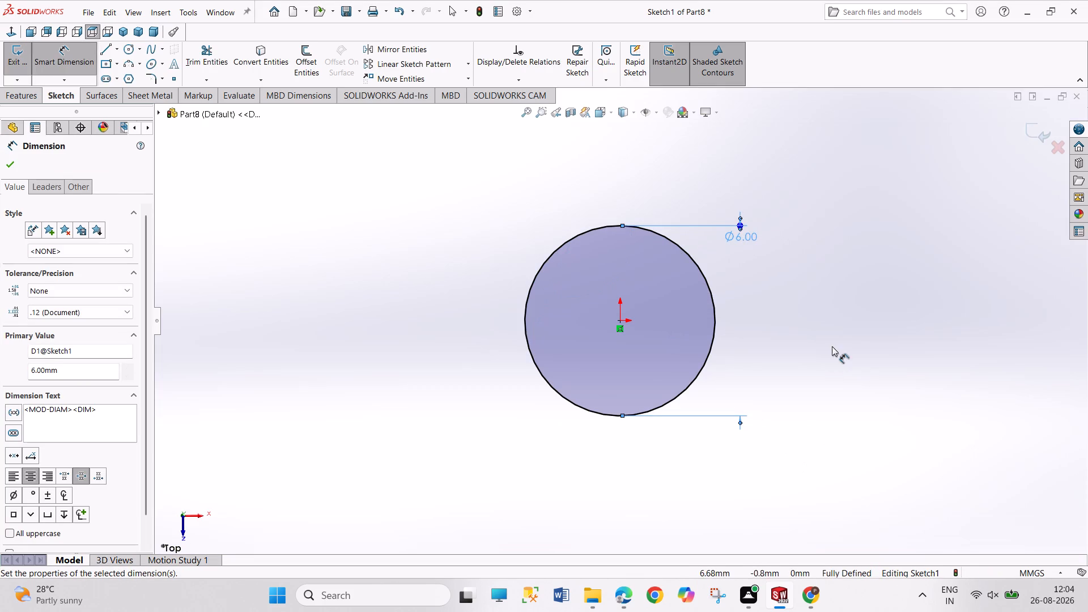
right_click(832, 346)
left_click(848, 380)
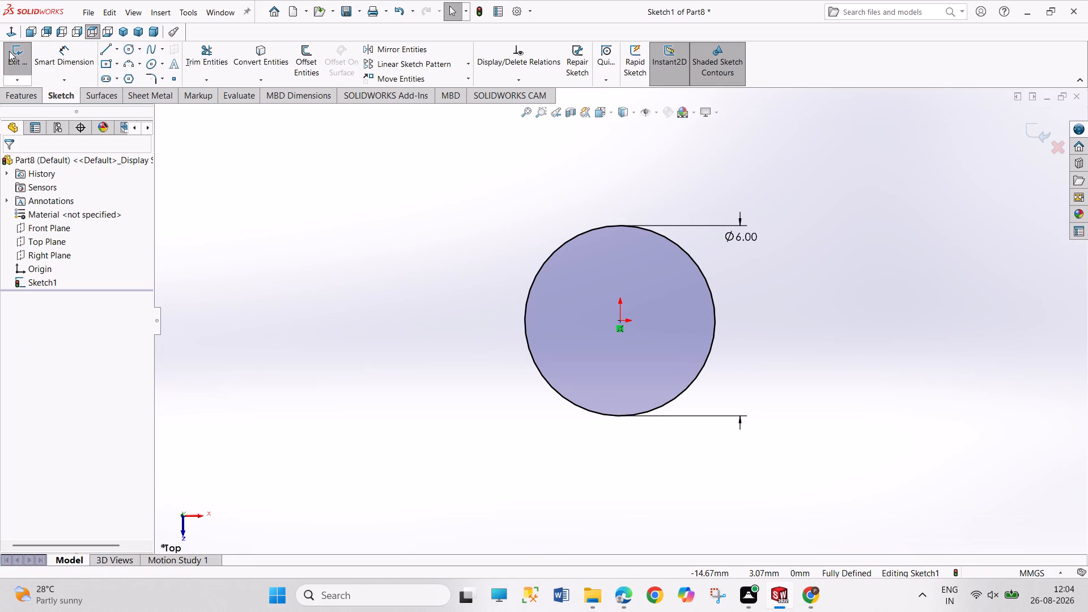
left_click(18, 57)
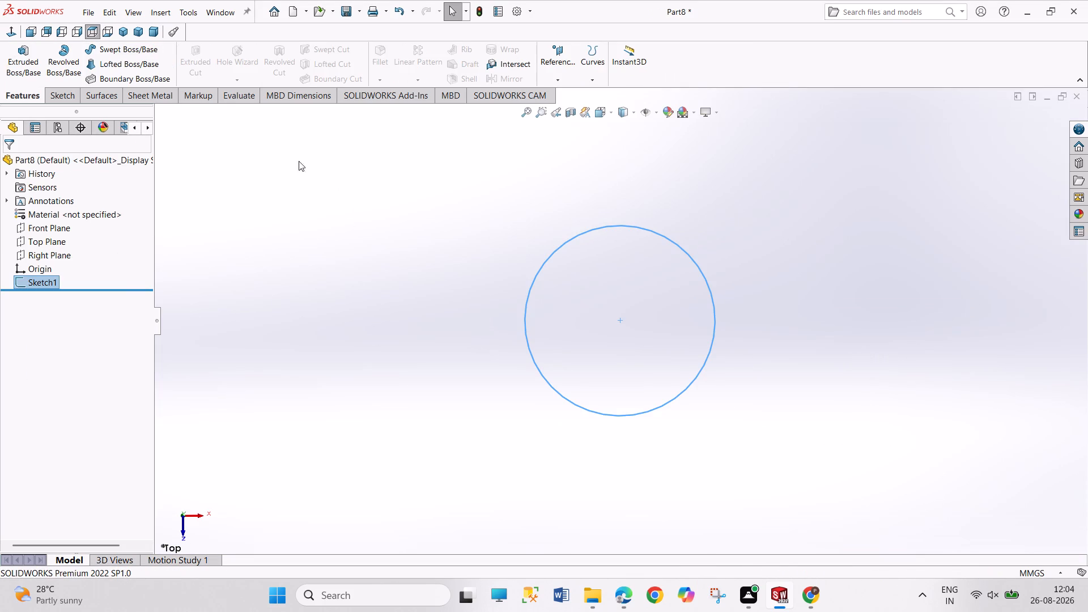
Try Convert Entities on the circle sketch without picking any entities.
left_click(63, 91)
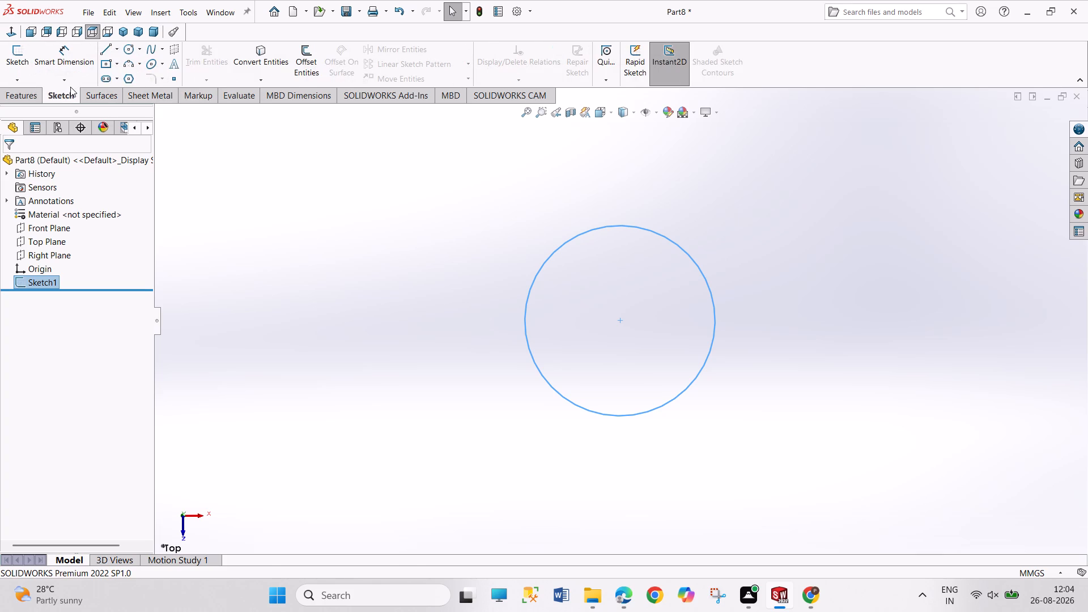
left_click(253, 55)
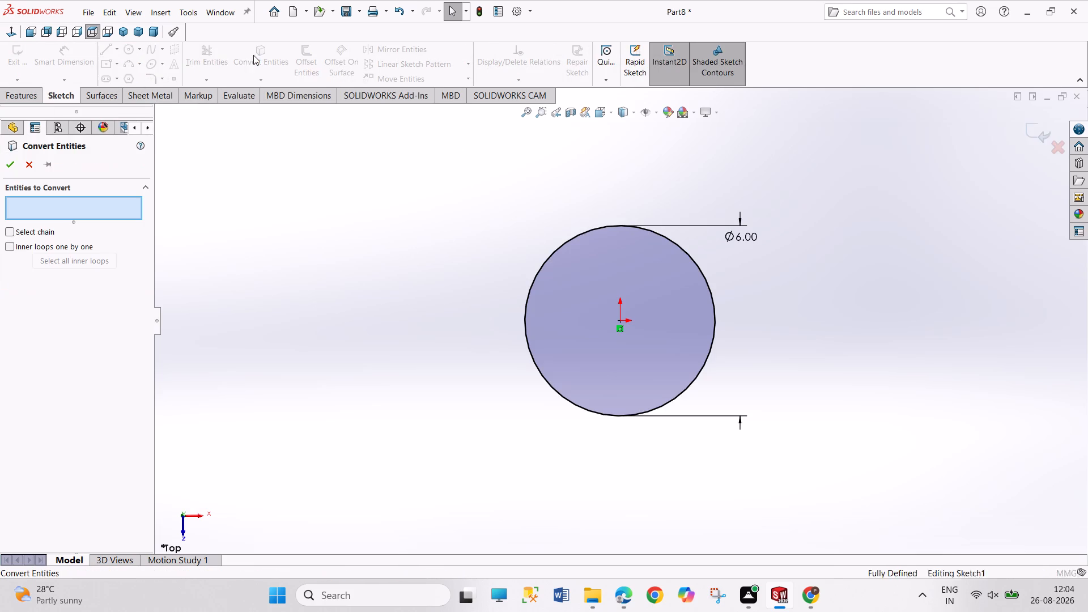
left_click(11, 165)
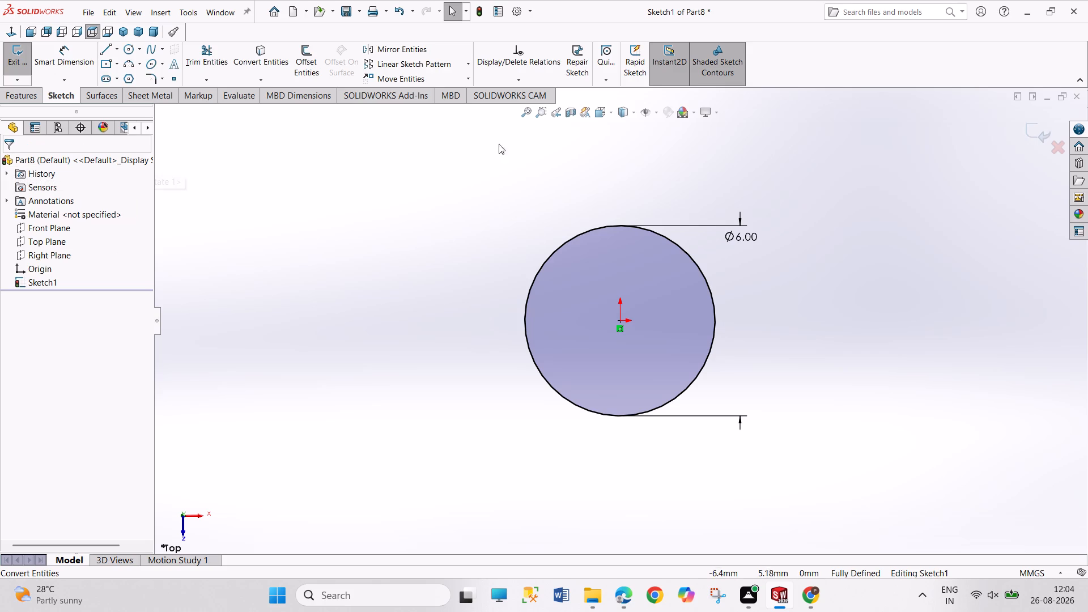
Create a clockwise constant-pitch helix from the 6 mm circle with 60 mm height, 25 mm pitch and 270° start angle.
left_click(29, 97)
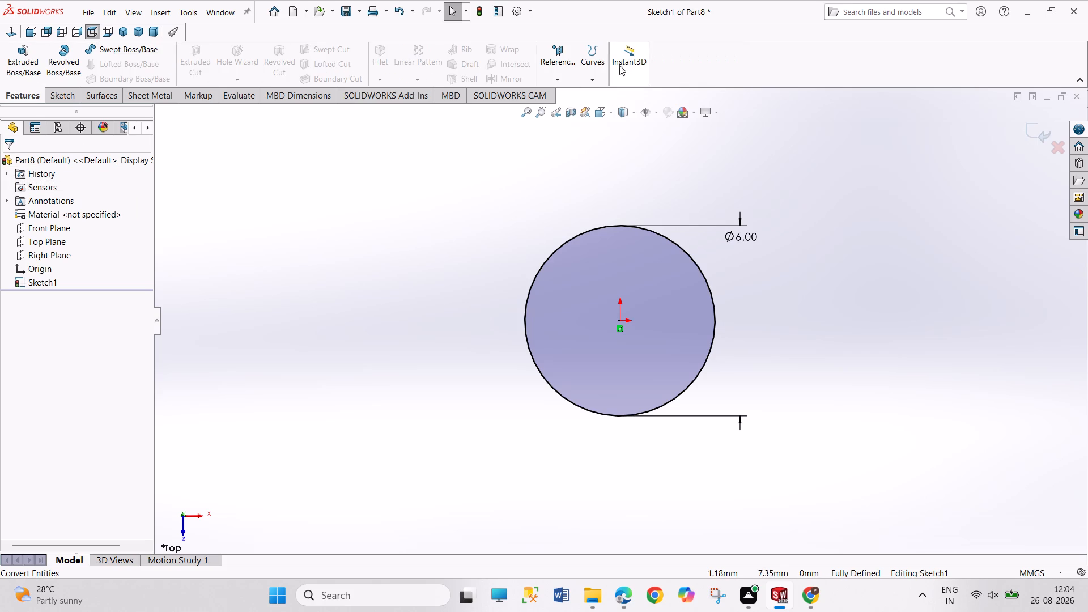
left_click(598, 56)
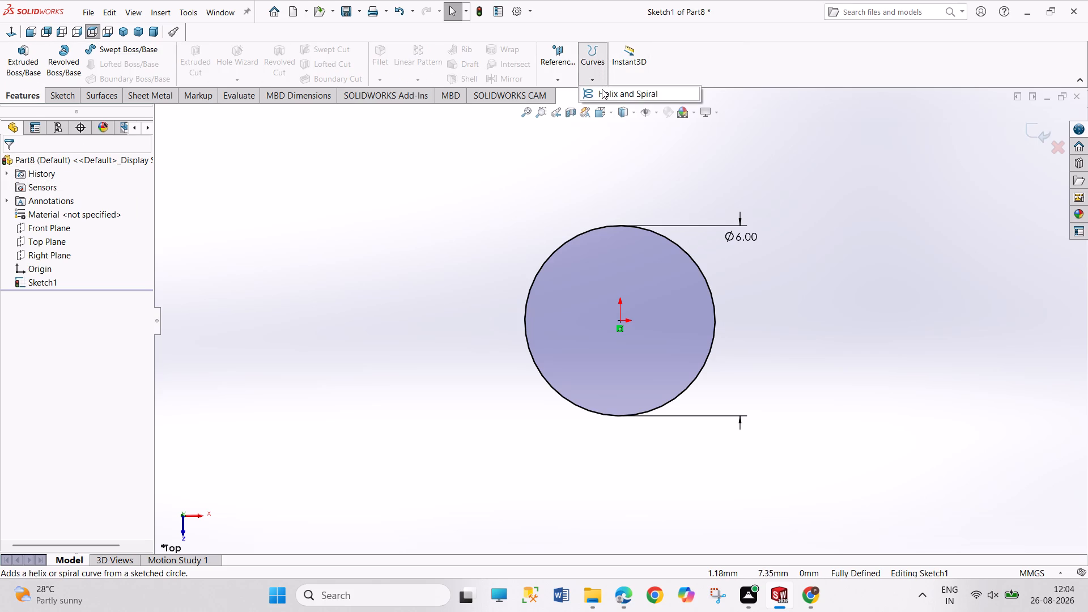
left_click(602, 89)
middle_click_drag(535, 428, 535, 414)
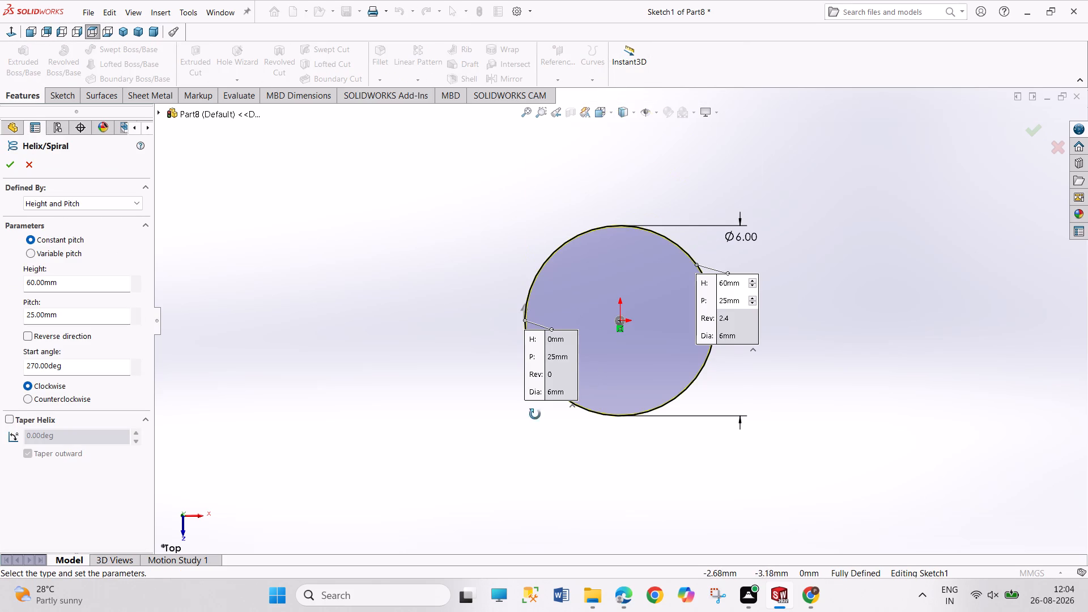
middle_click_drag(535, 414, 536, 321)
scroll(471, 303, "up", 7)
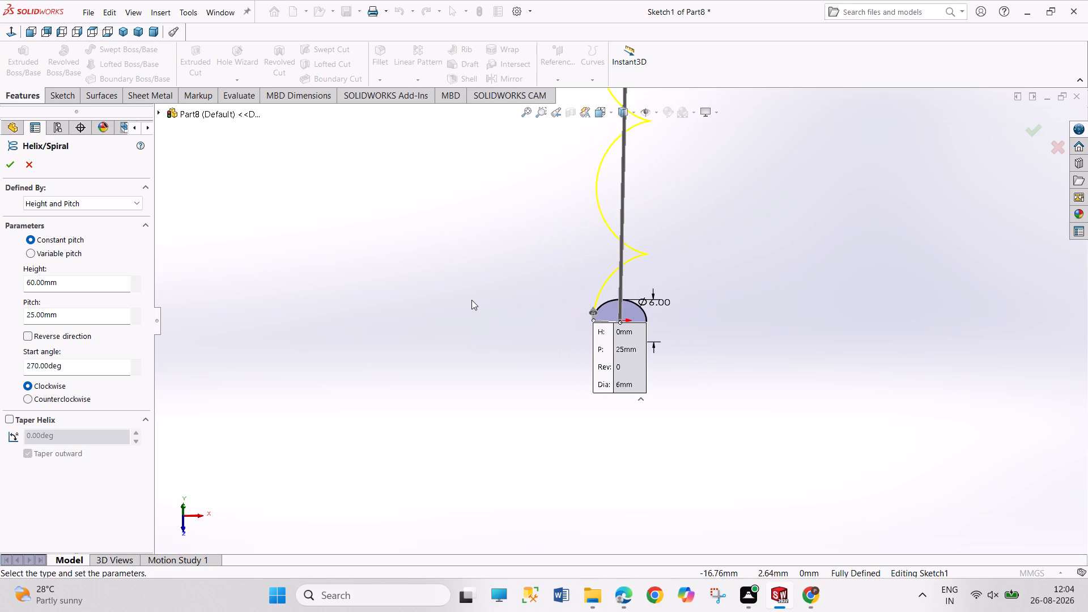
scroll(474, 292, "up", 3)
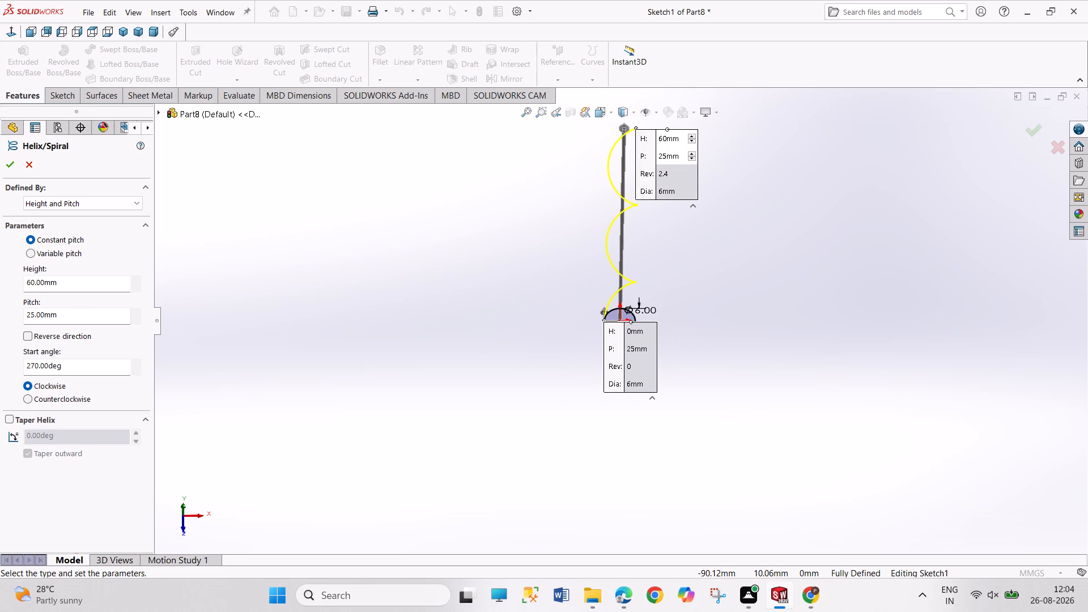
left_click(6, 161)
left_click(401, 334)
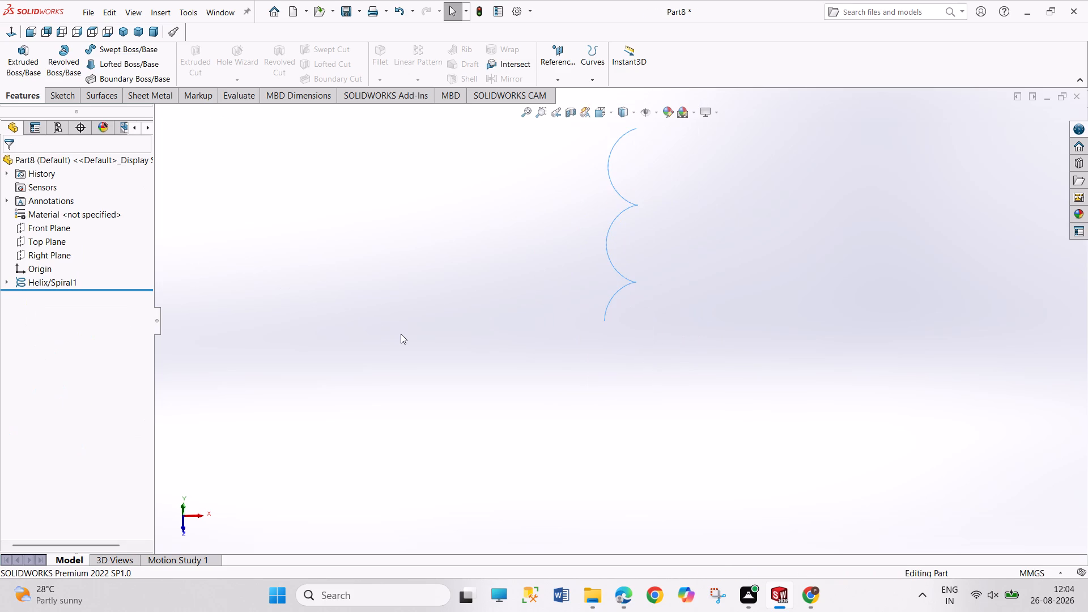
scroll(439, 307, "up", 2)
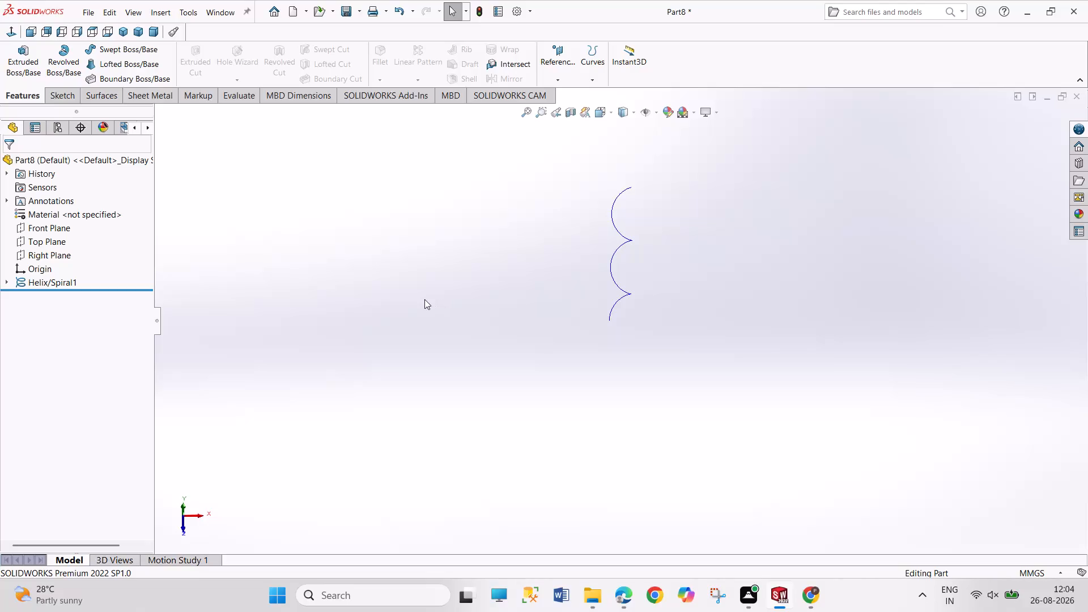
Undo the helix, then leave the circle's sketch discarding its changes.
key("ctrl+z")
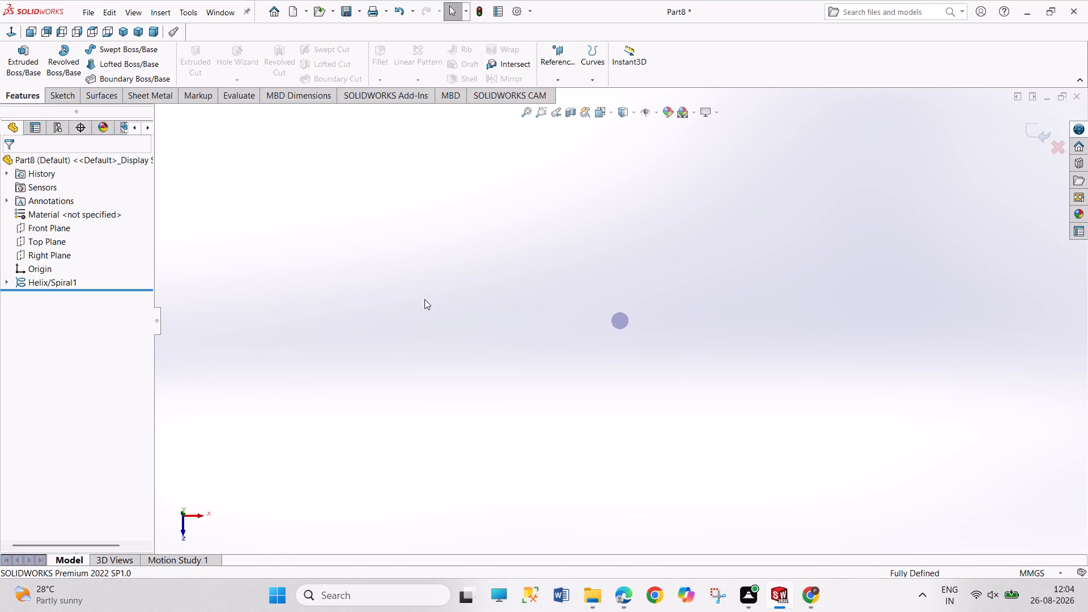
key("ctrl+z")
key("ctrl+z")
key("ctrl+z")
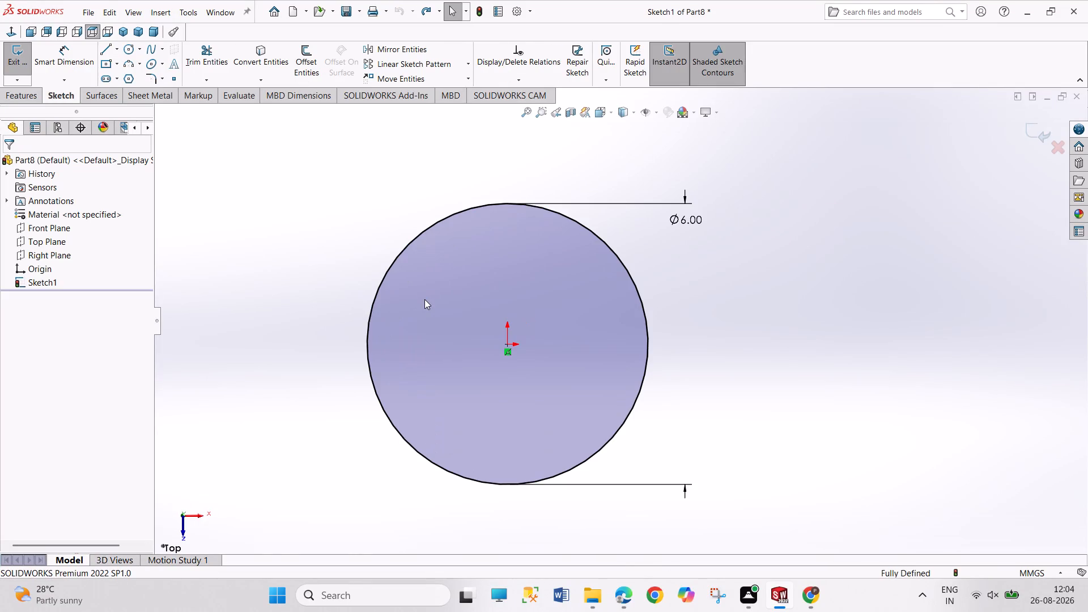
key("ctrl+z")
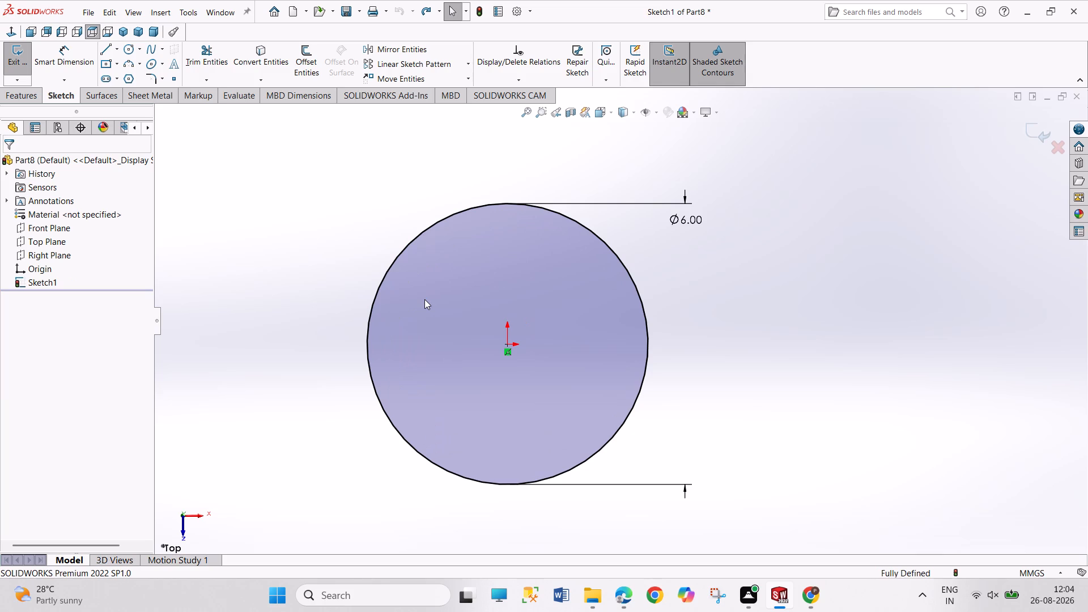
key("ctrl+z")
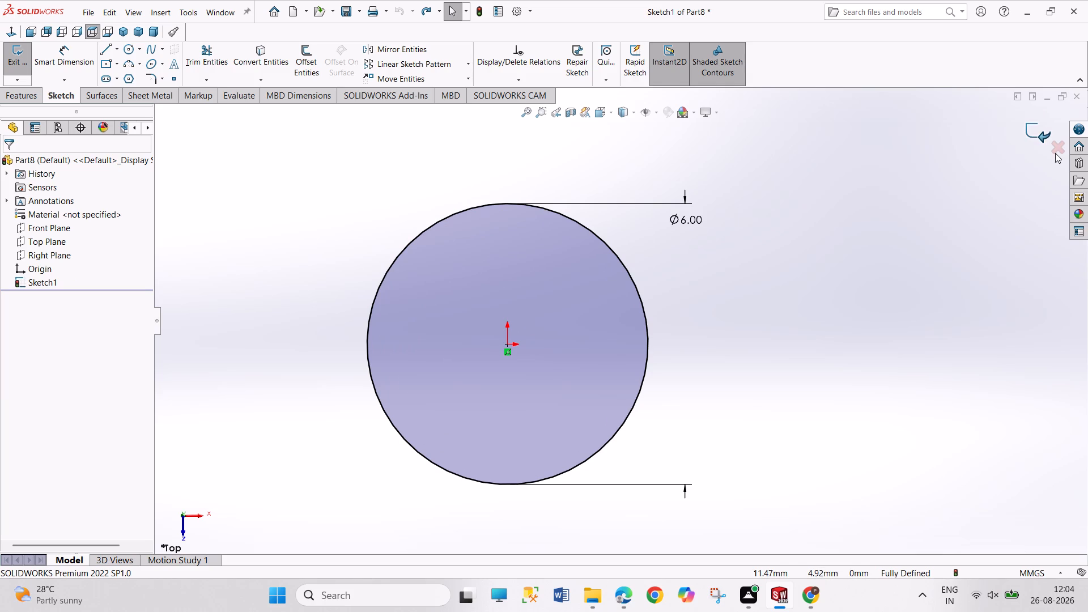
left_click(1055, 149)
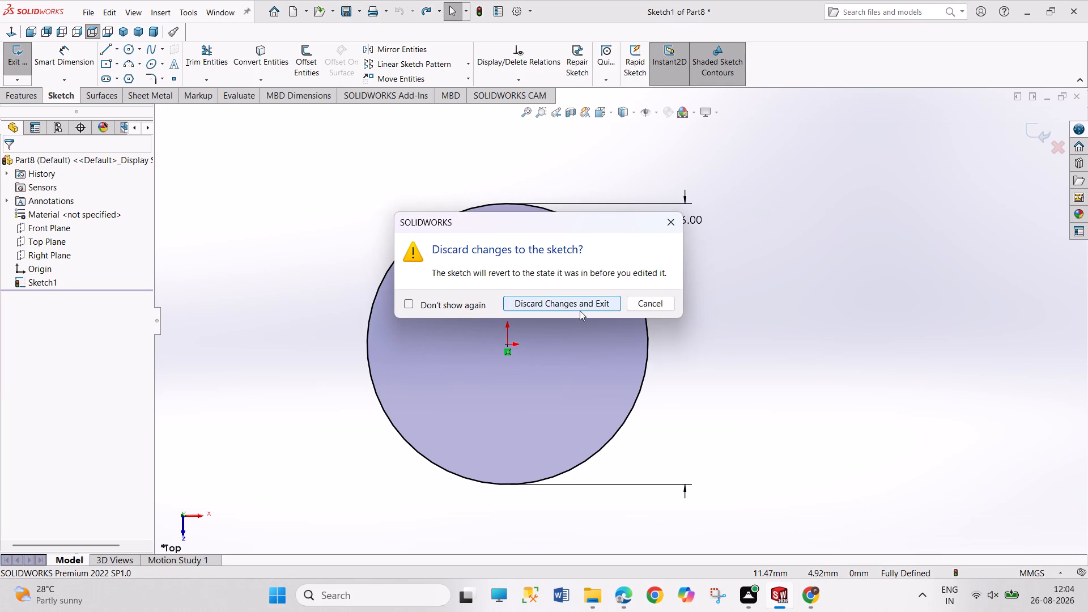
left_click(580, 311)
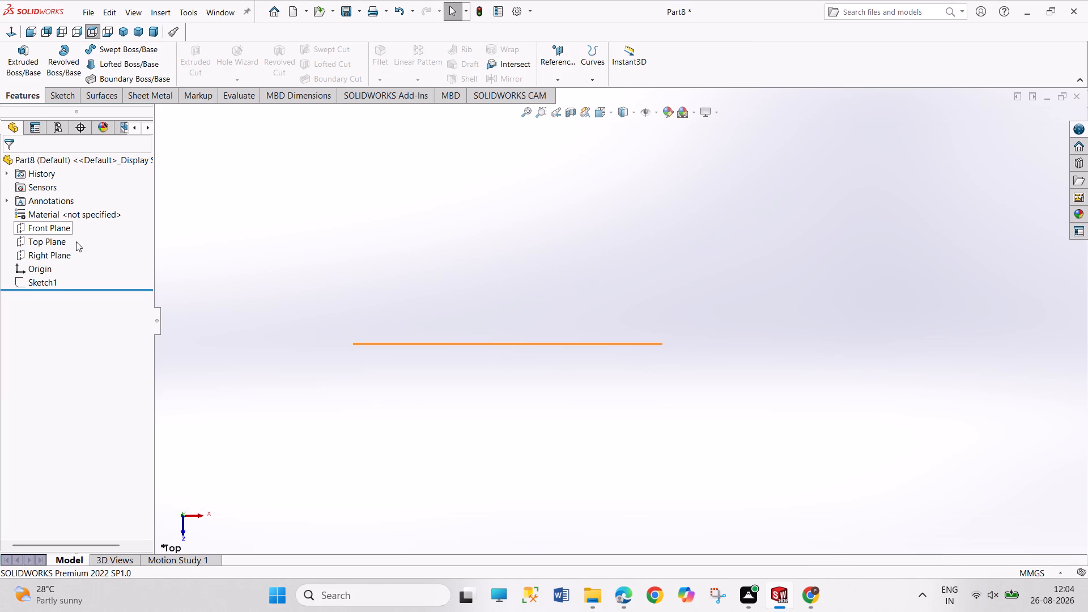
Start a second sketch on the Top Plane and draw a circle of about 1.42 mm radius centred on the origin.
left_click(61, 243)
left_click(77, 222)
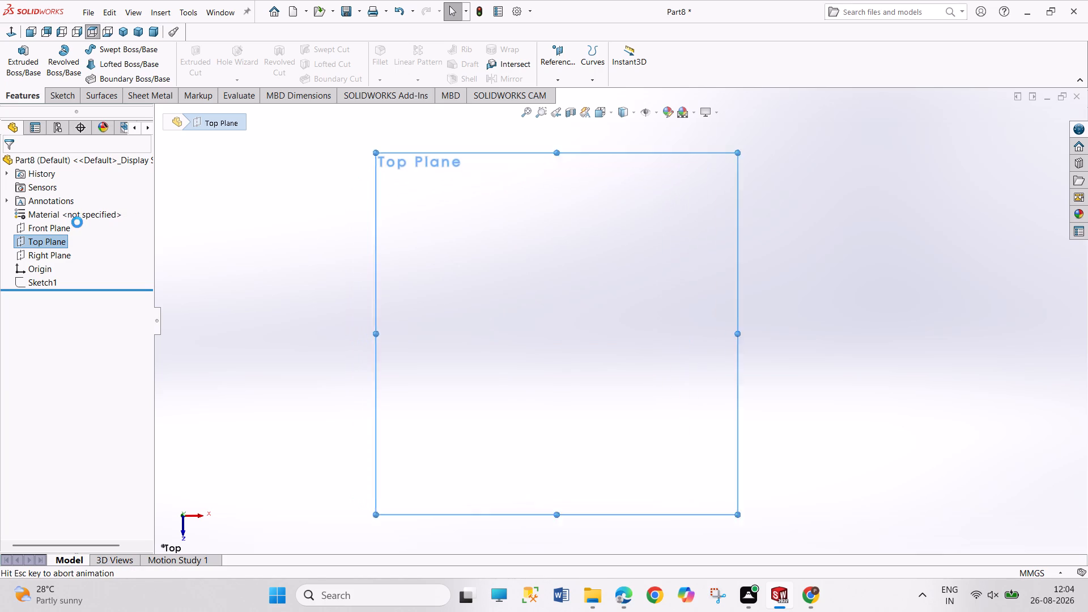
left_click(121, 48)
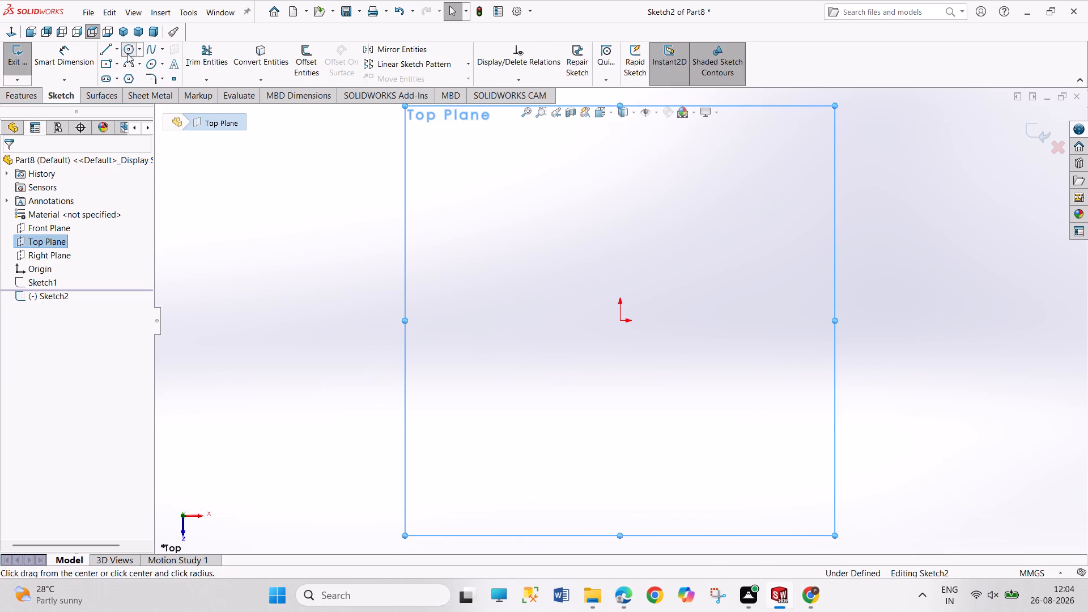
left_click(618, 322)
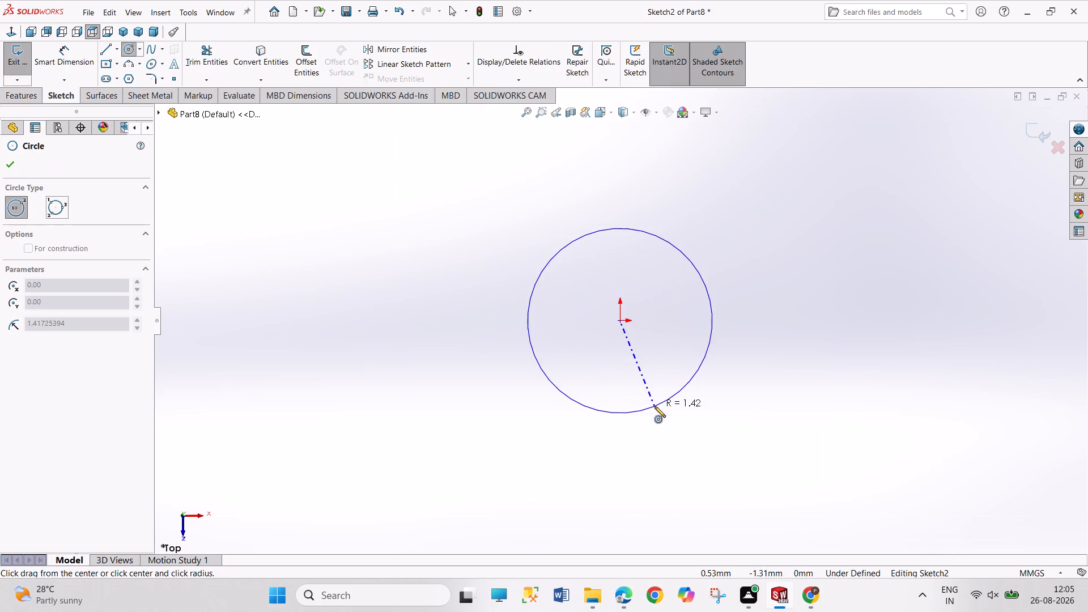
left_click(654, 406)
Dimension the second sketch's circle diameter as 6 mm with Smart Dimension.
right_click_drag(789, 434, 787, 310)
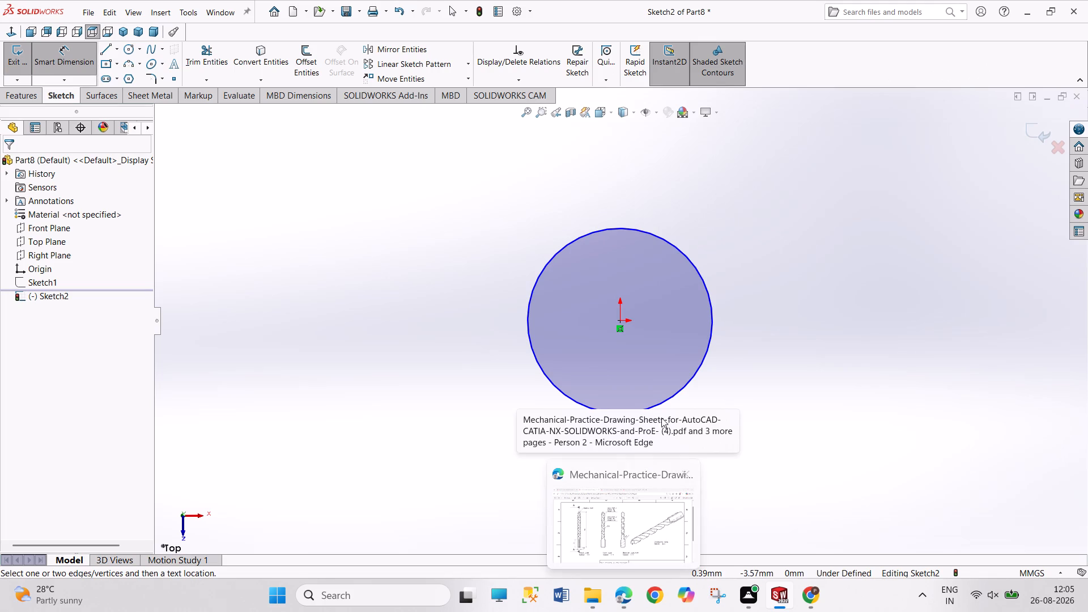
left_click(707, 351)
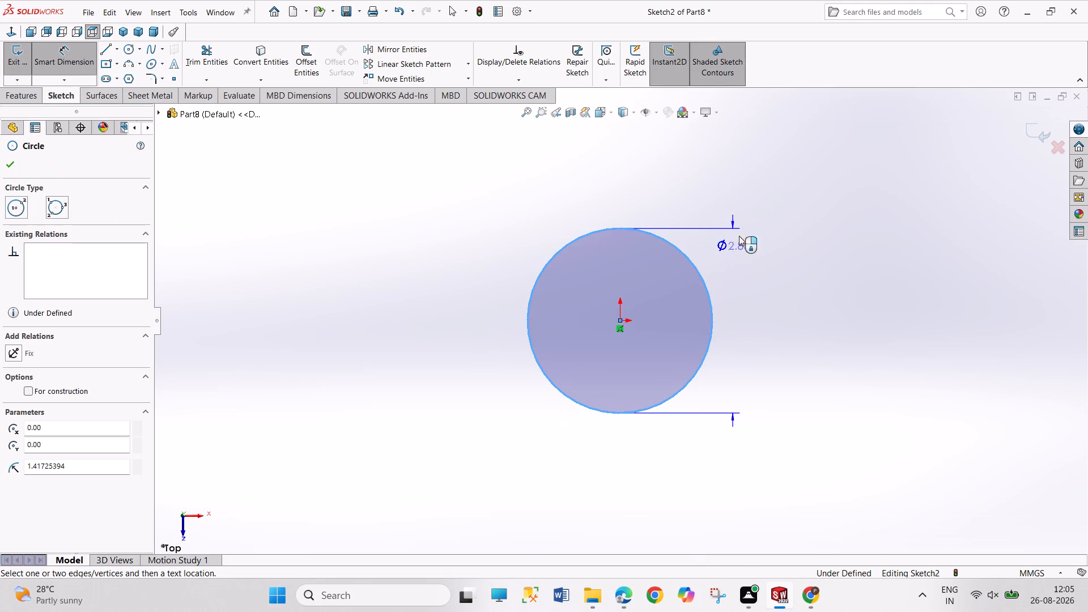
left_click(755, 197)
key("6")
key("Return")
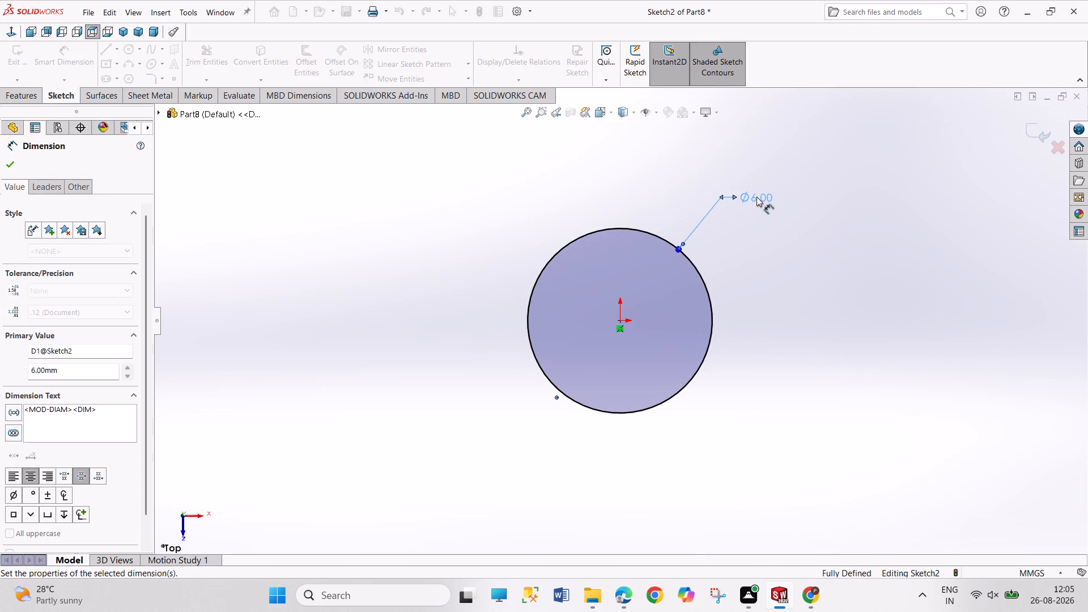
Exit the 6 mm circle's sketch and extrude it as a blind boss 18 mm deep.
right_click(880, 314)
left_click(896, 348)
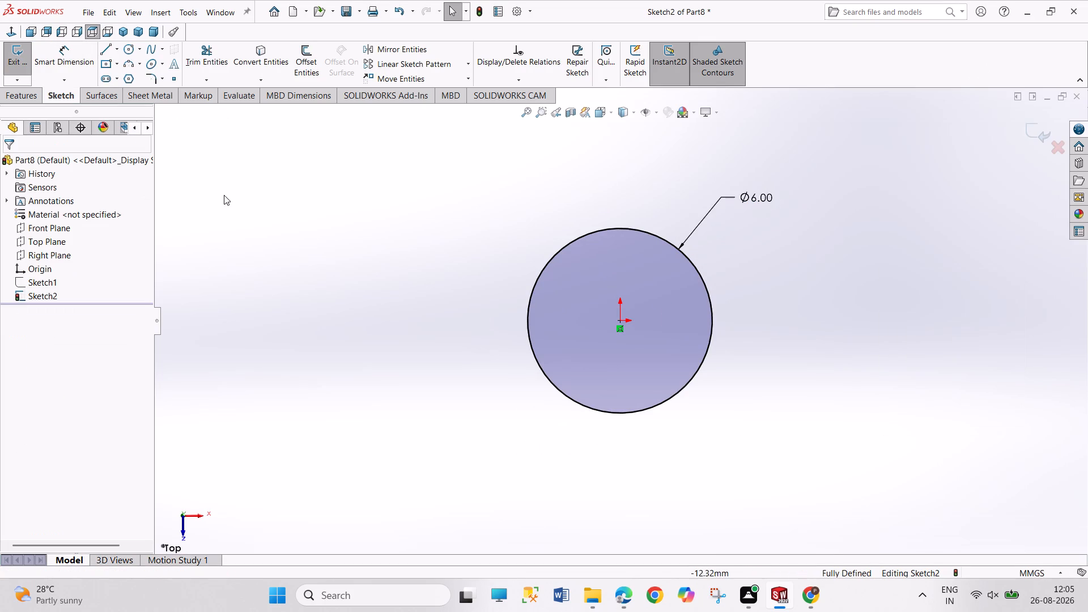
left_click(11, 63)
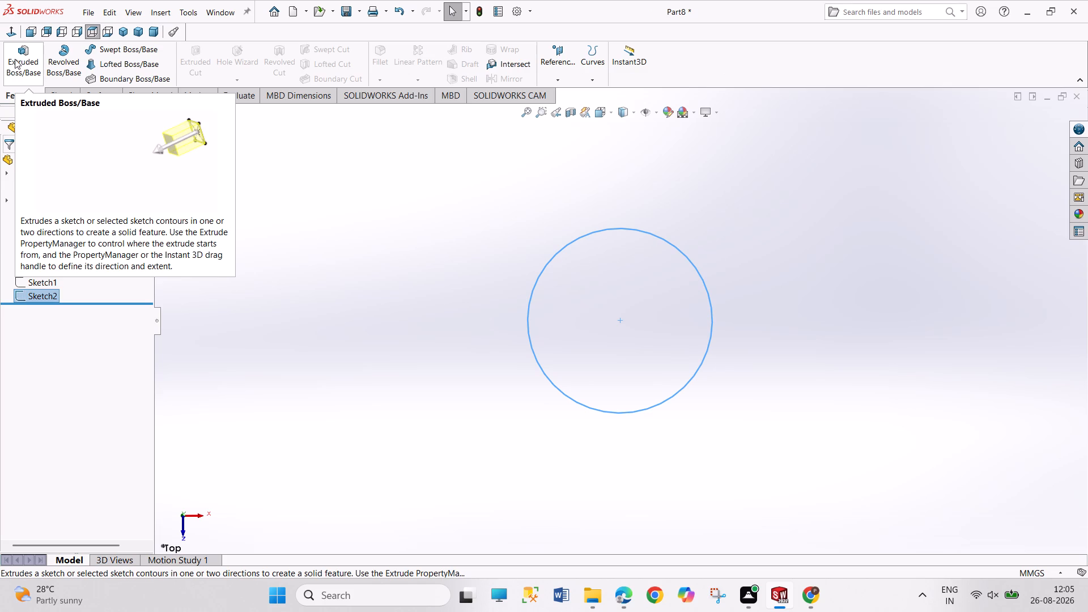
left_click(10, 54)
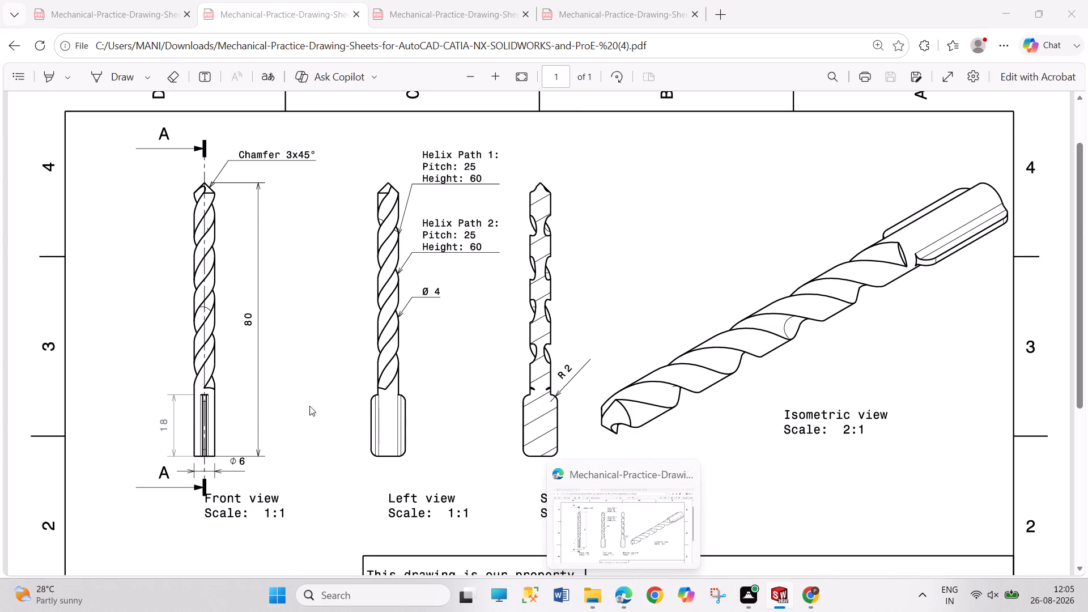
type("18")
key("Return")
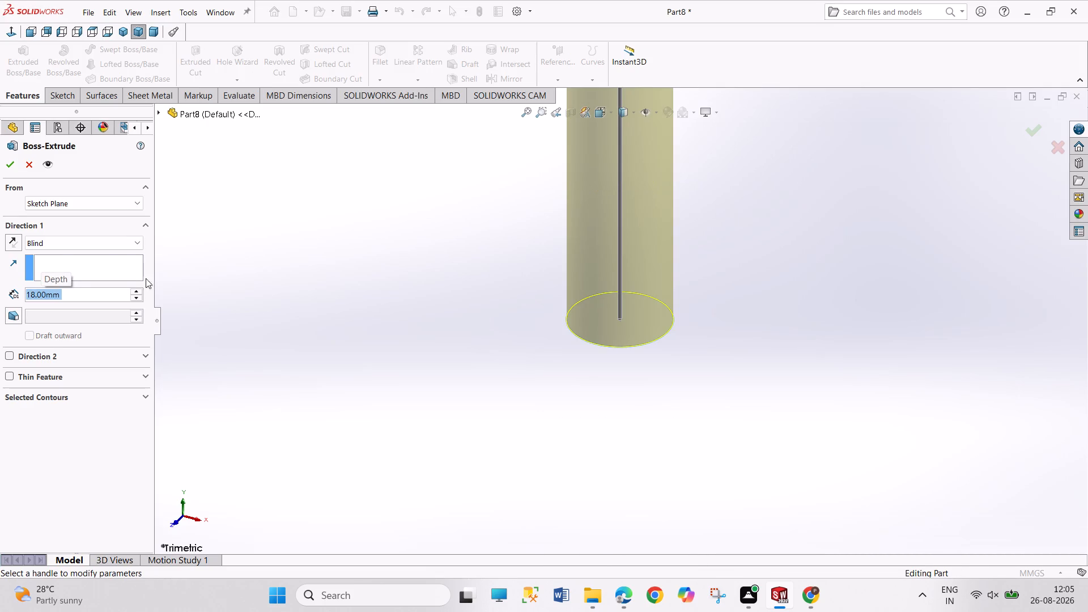
left_click(16, 163)
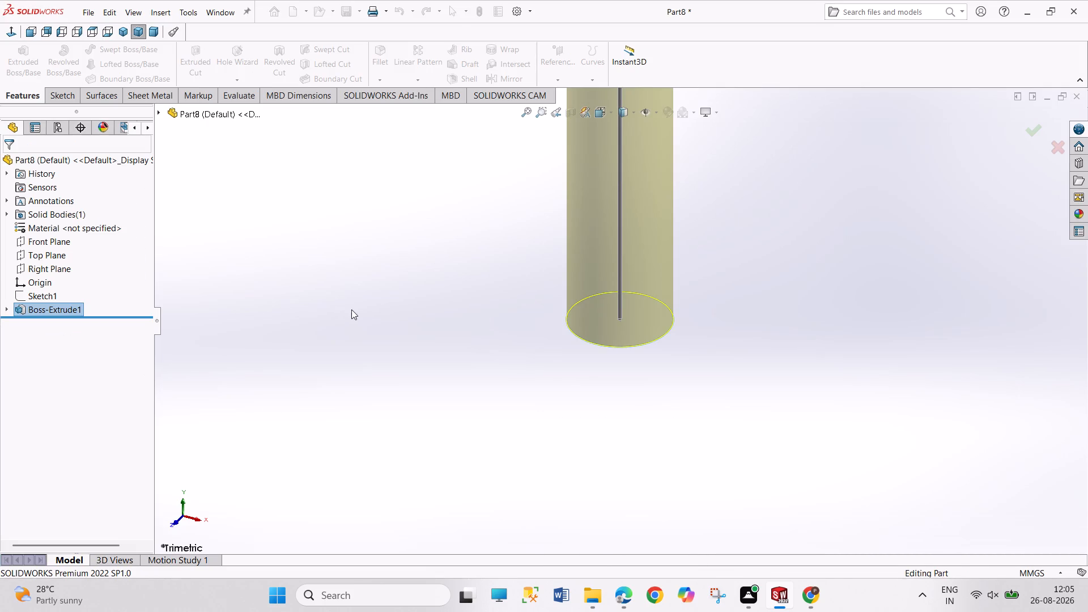
Start a helix with its sketch on the cylinder's top face and convert that face's circular edge into the sketch.
scroll(377, 320, "up", 4)
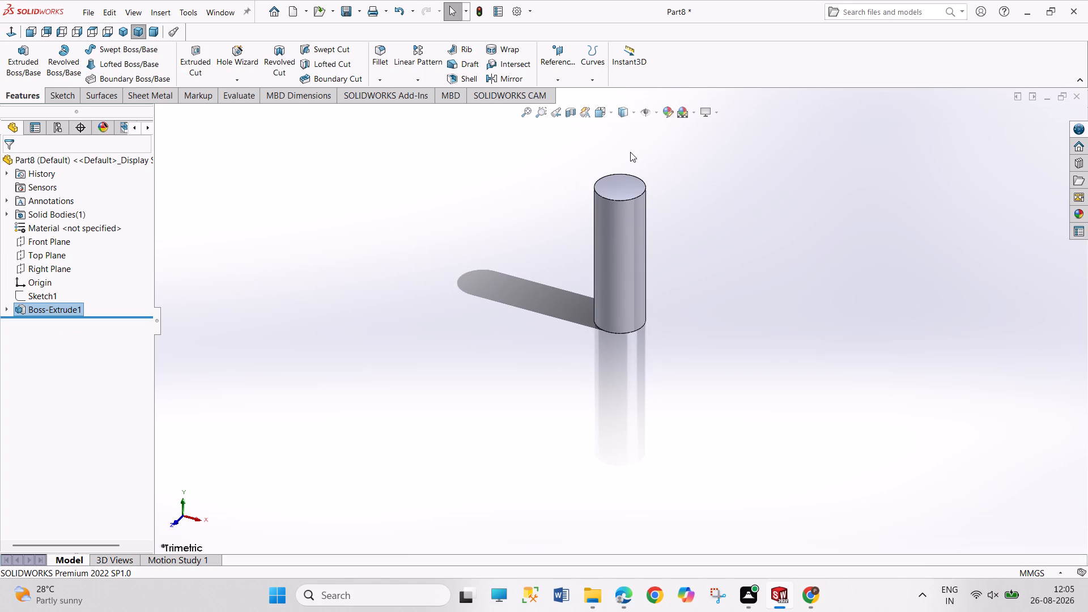
scroll(630, 152, "down", 4)
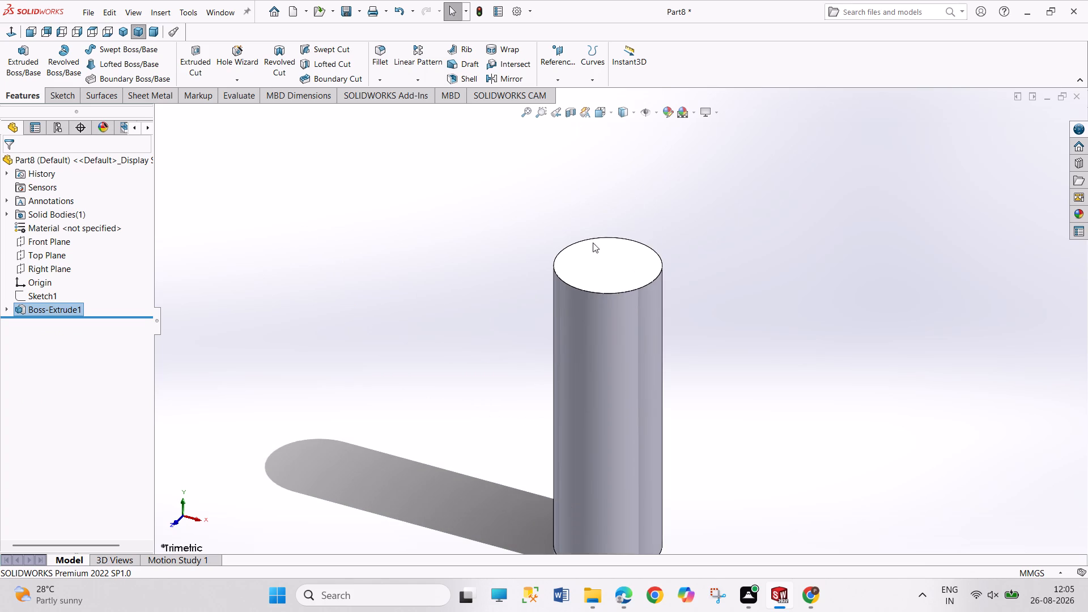
left_click(733, 420)
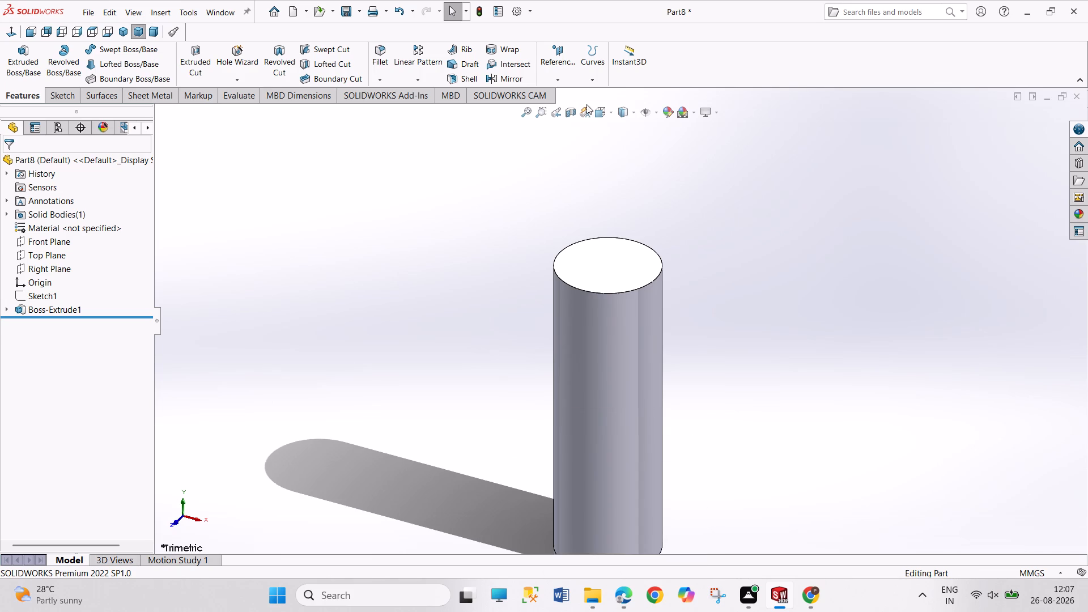
left_click(594, 78)
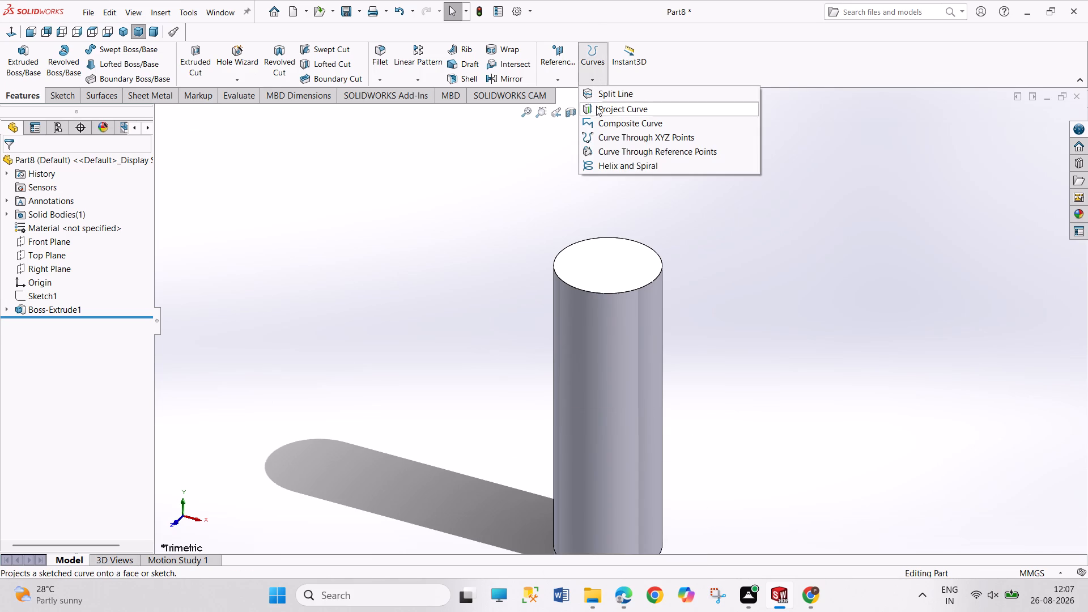
left_click(609, 167)
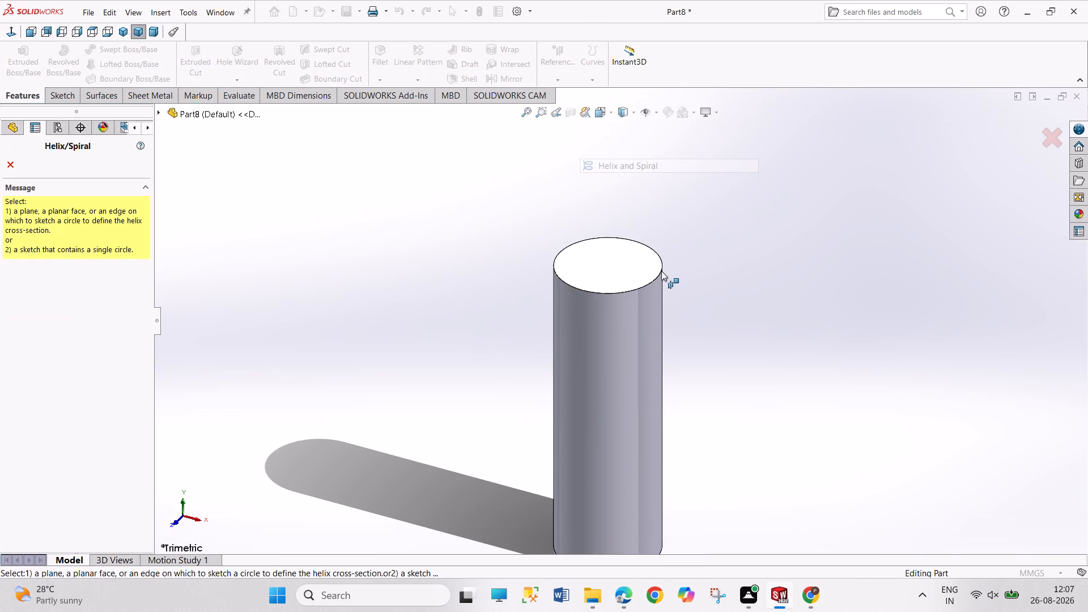
left_click(645, 286)
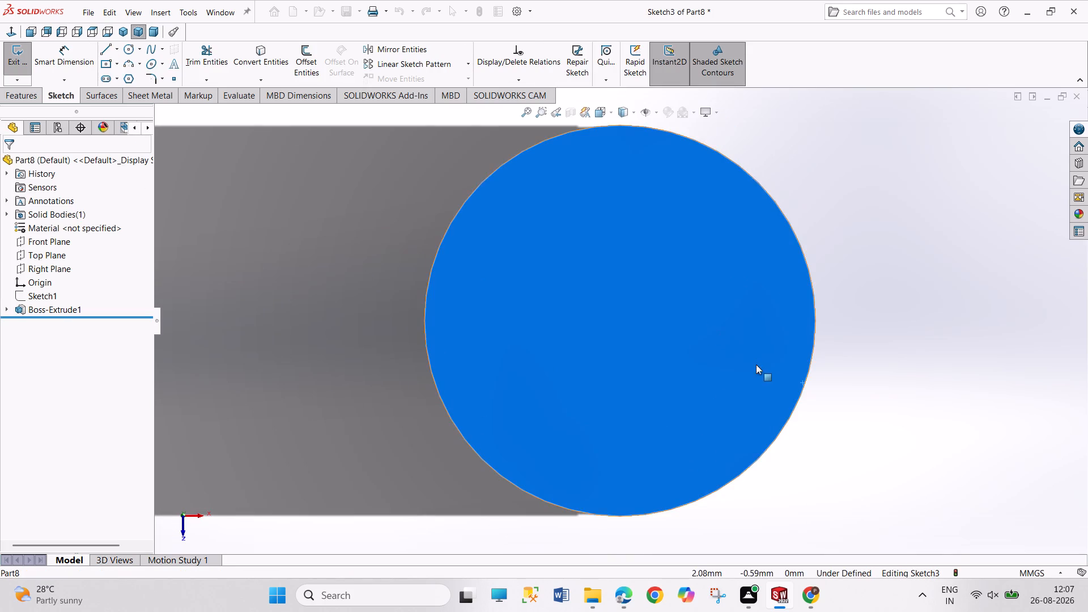
left_click(790, 416)
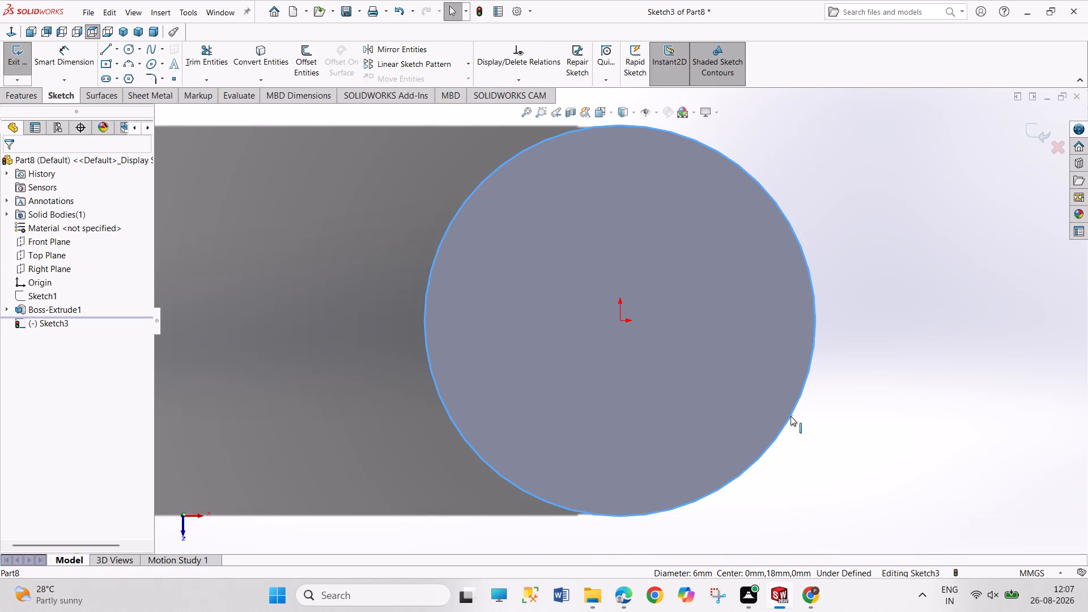
left_click(268, 54)
left_click(295, 237)
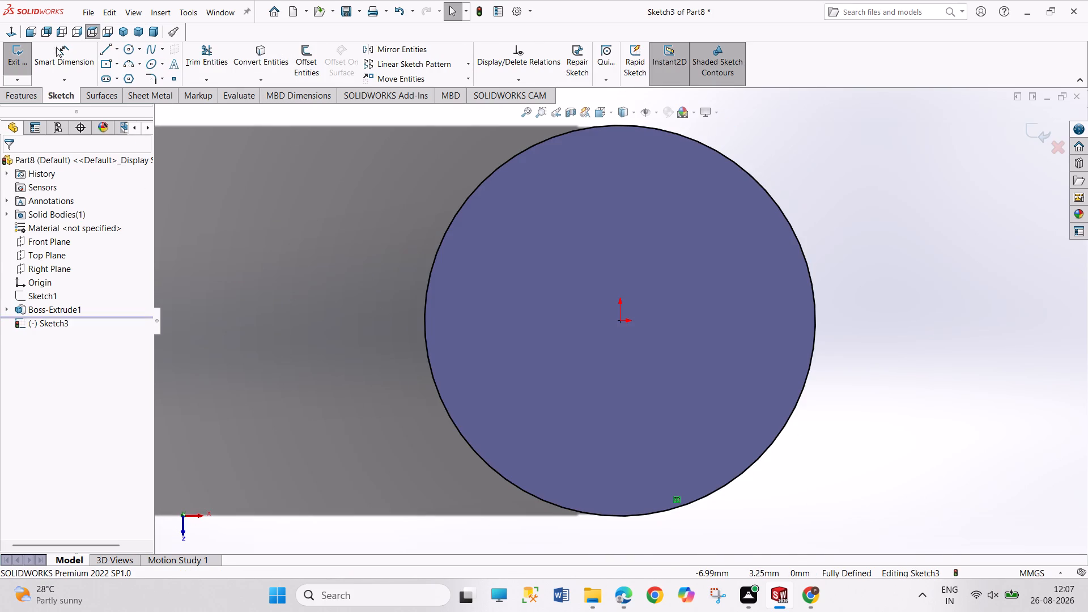
Exit the sketch and create a clockwise constant-pitch helix with 60 mm height, 25 mm pitch and 270° start angle.
left_click(124, 35)
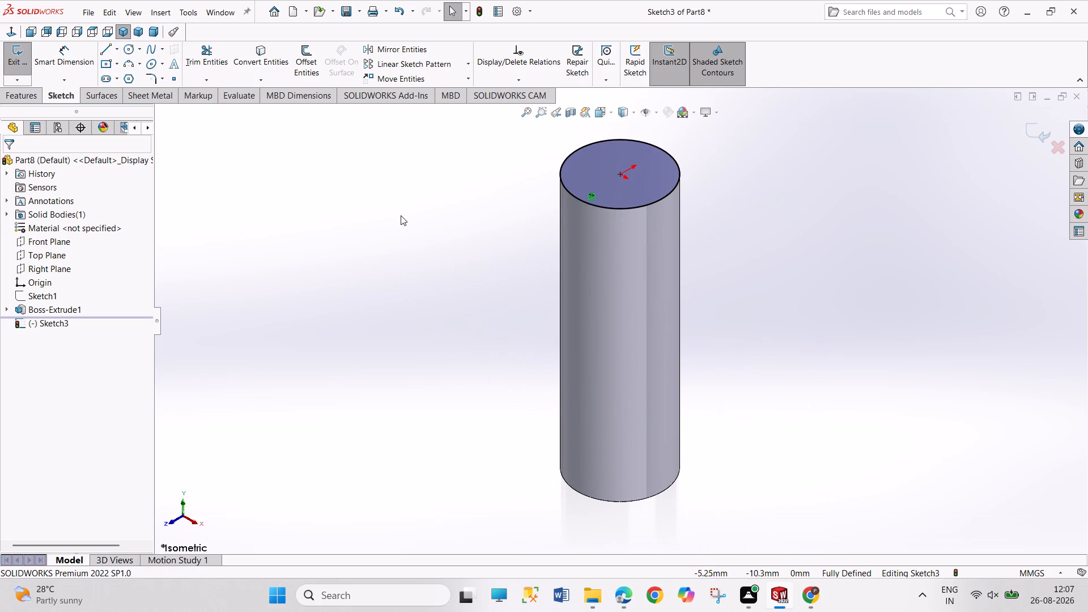
left_click(401, 215)
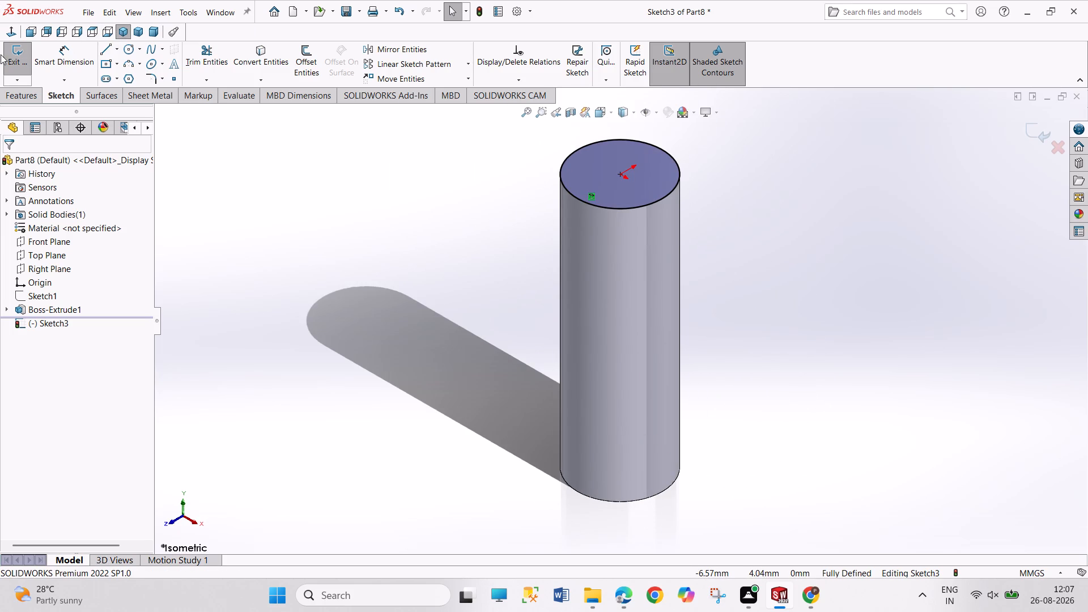
left_click(19, 100)
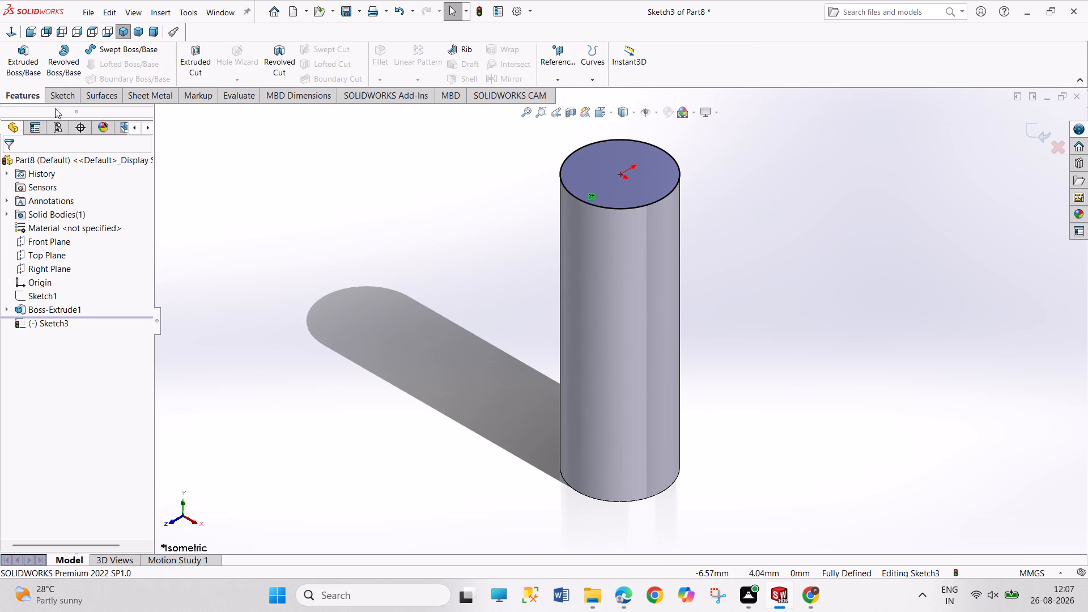
left_click(570, 69)
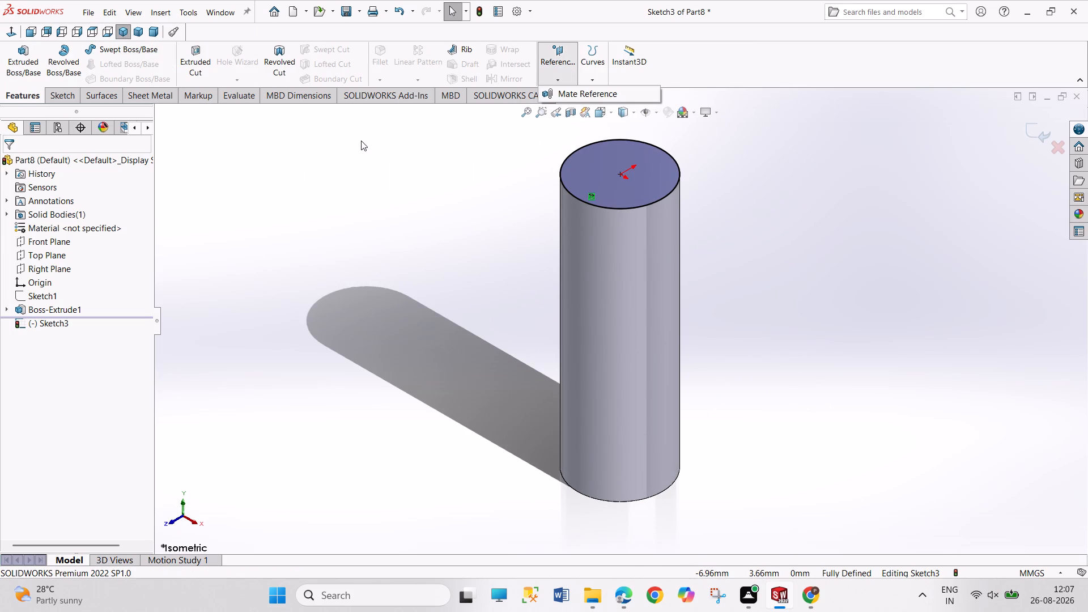
left_click(361, 141)
left_click(56, 99)
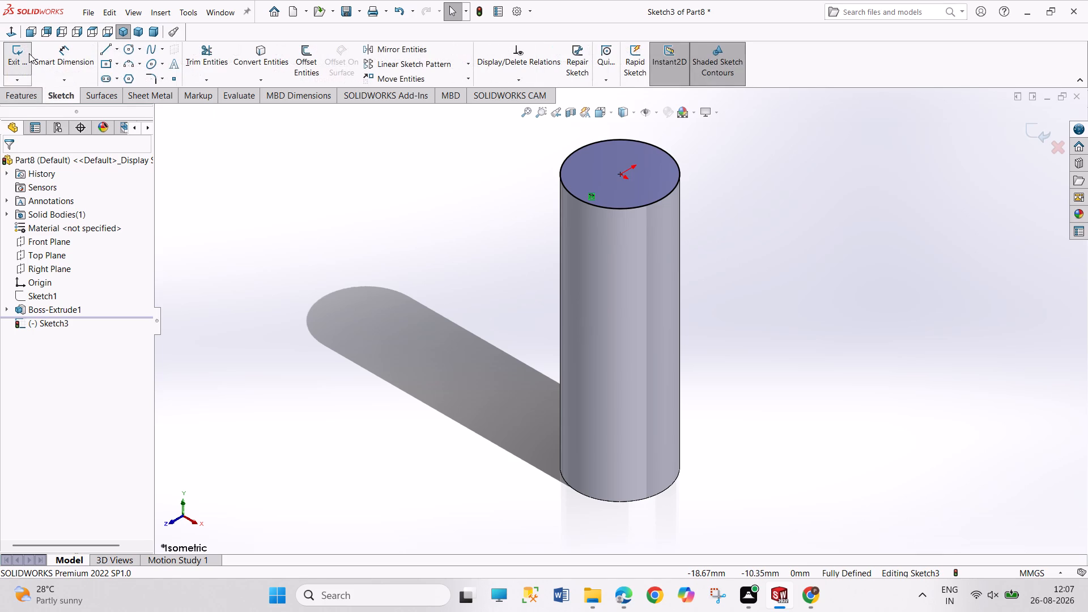
left_click(27, 51)
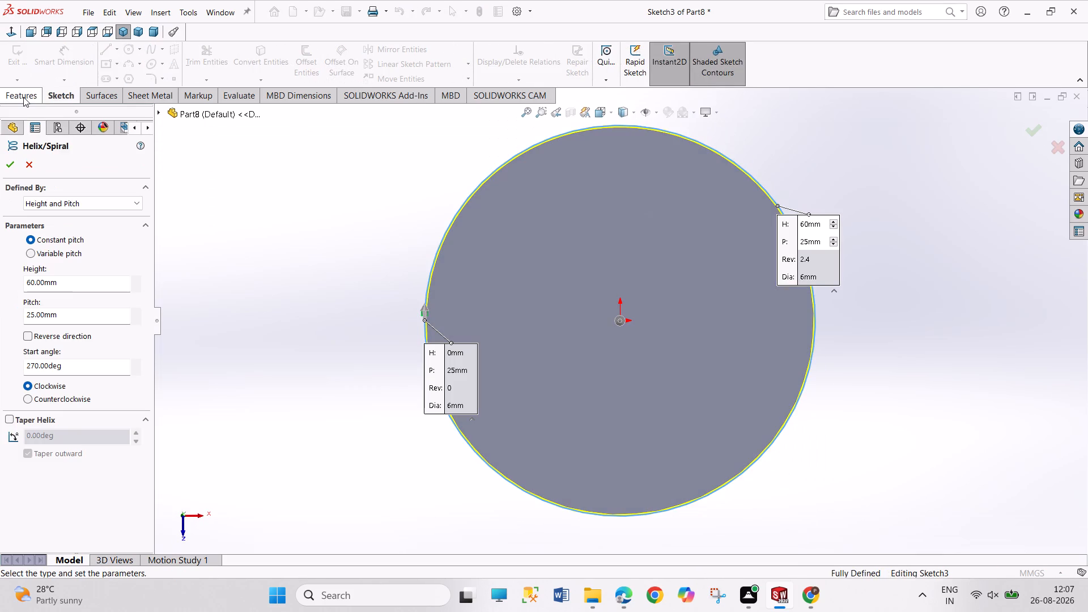
left_click(127, 33)
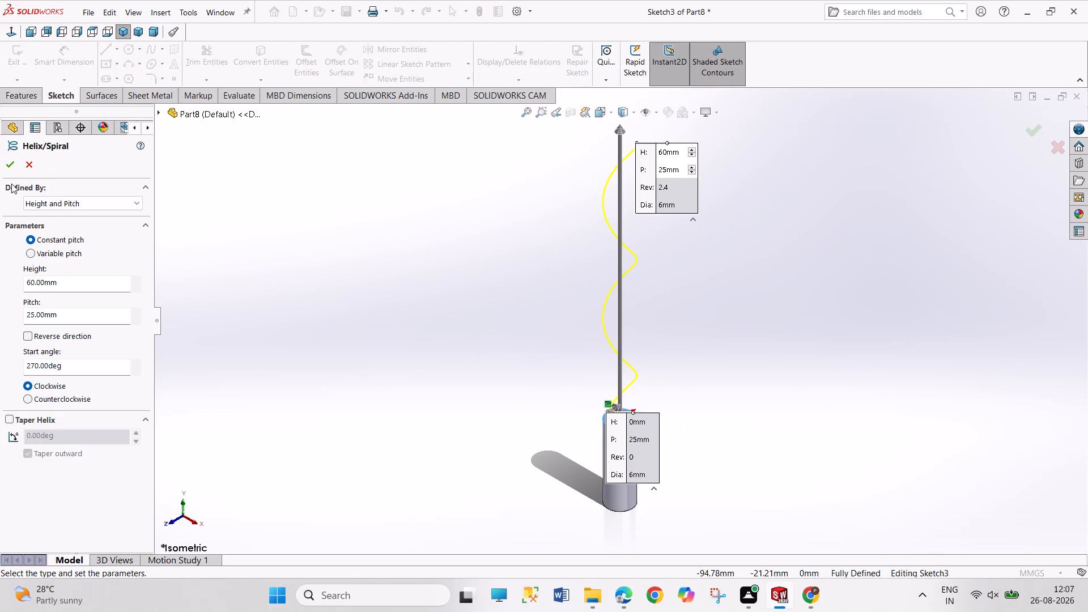
left_click(14, 163)
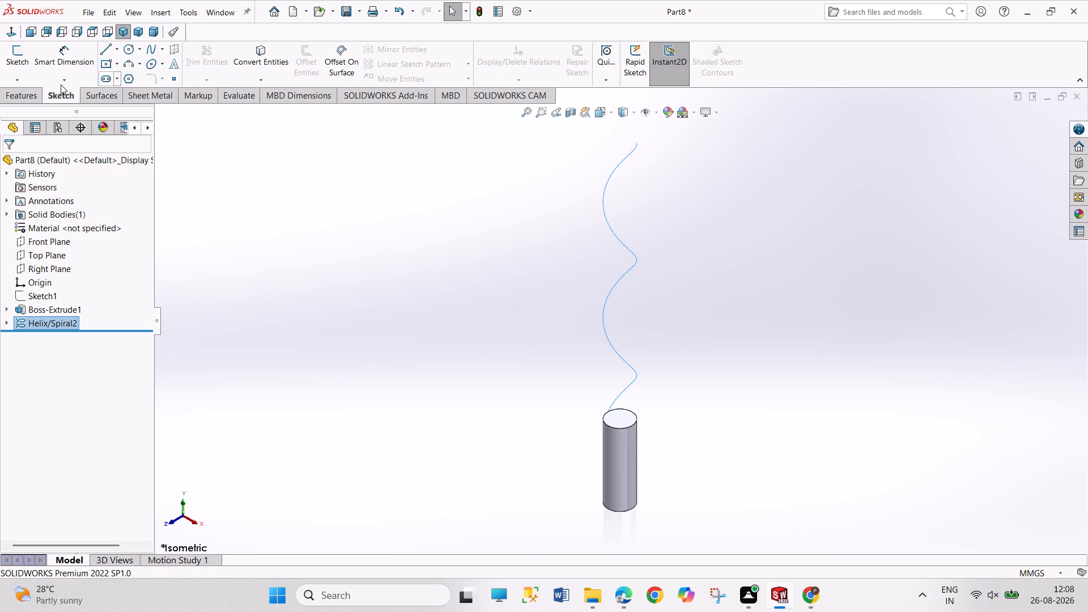
Create a reference plane perpendicular to the helix and coincident with its upper end point.
left_click(13, 94)
left_click(555, 70)
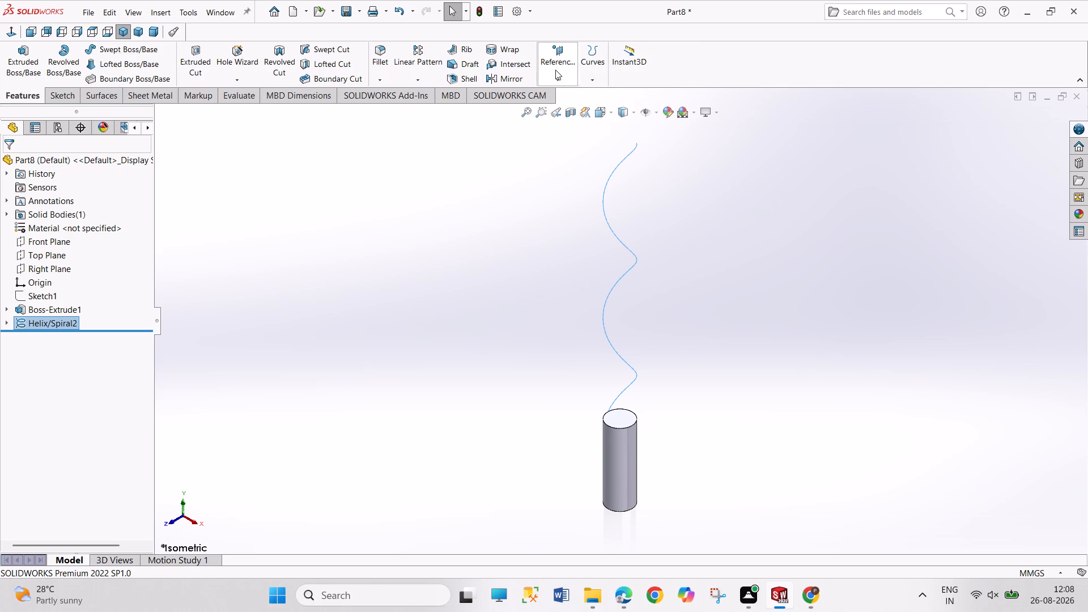
left_click(561, 97)
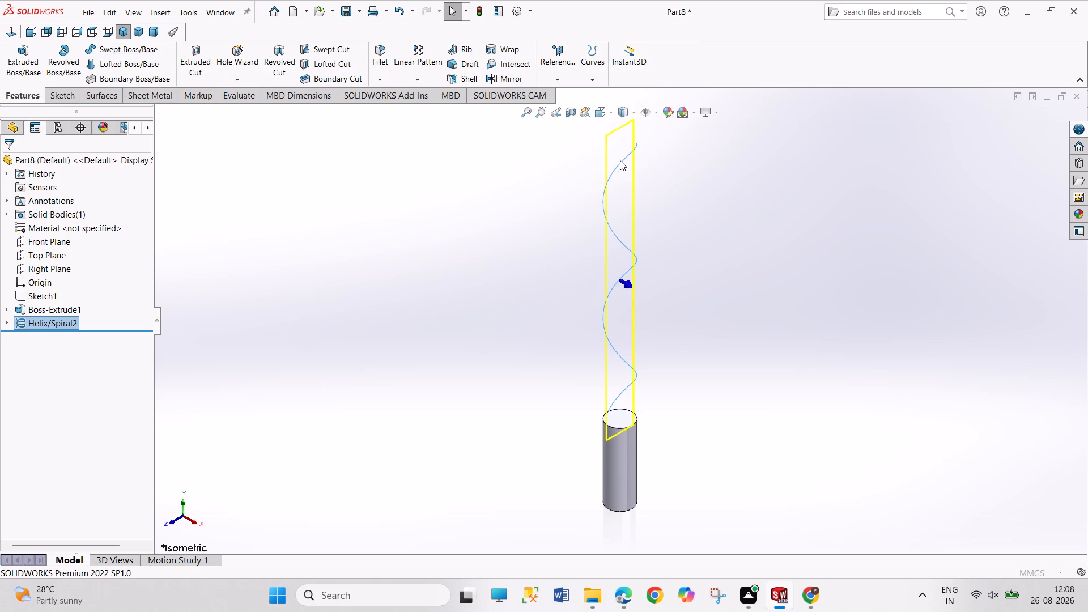
left_click(638, 143)
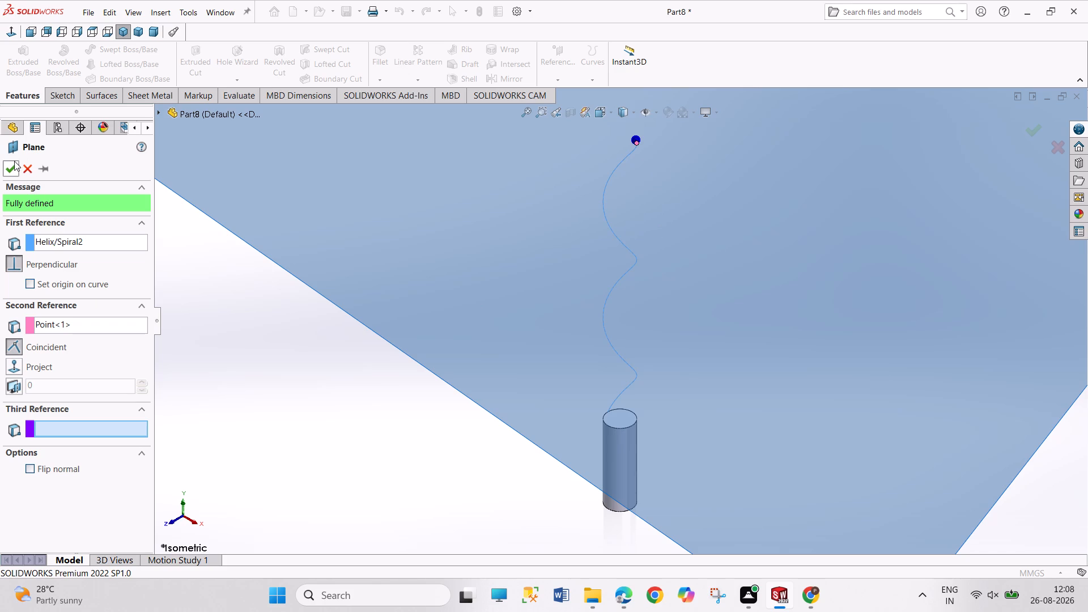
left_click(14, 161)
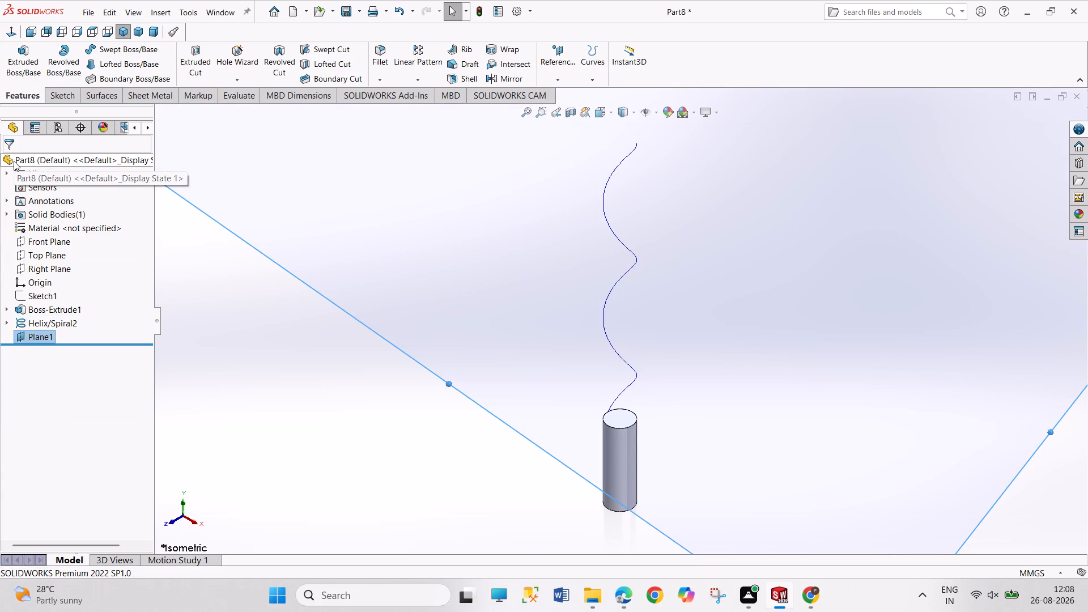
Start a sketch on the new reference plane and convert the helix into sketch geometry.
left_click(464, 316)
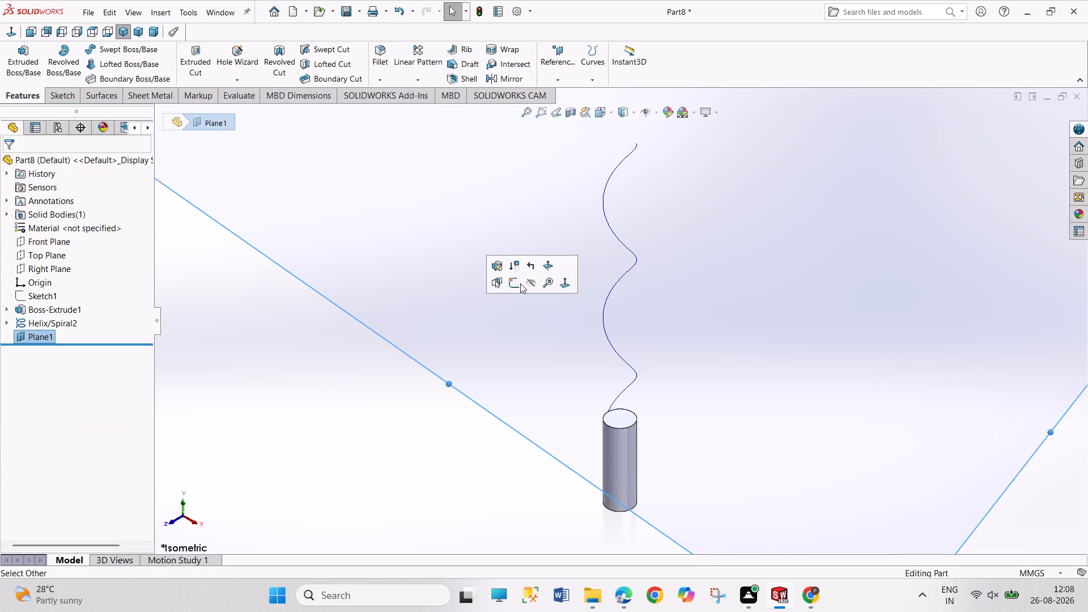
left_click(522, 280)
scroll(607, 297, "down", 4)
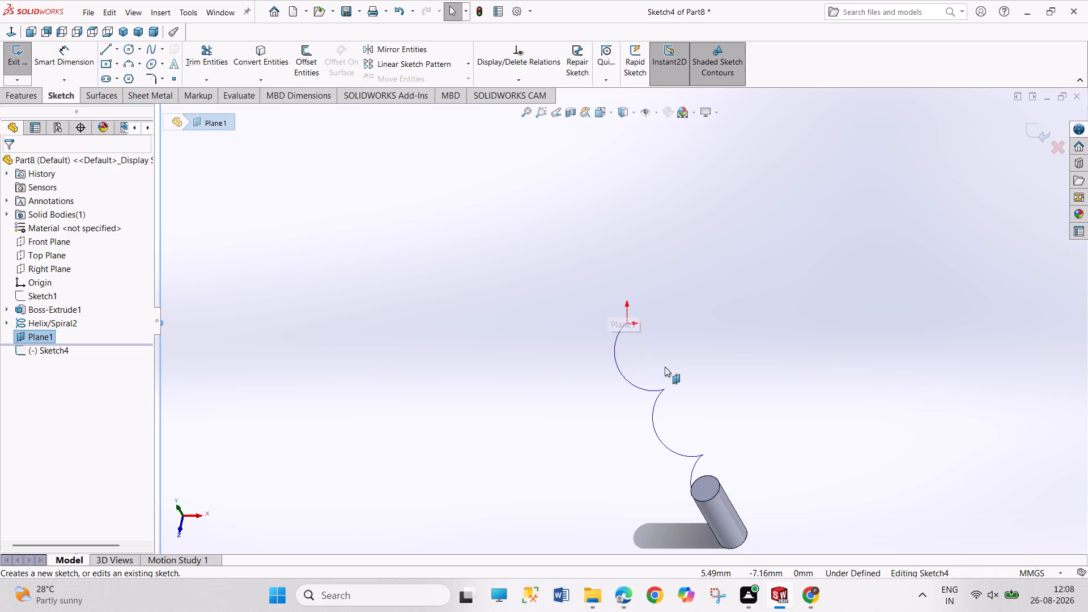
scroll(664, 365, "down", 3)
scroll(684, 294, "down", 3)
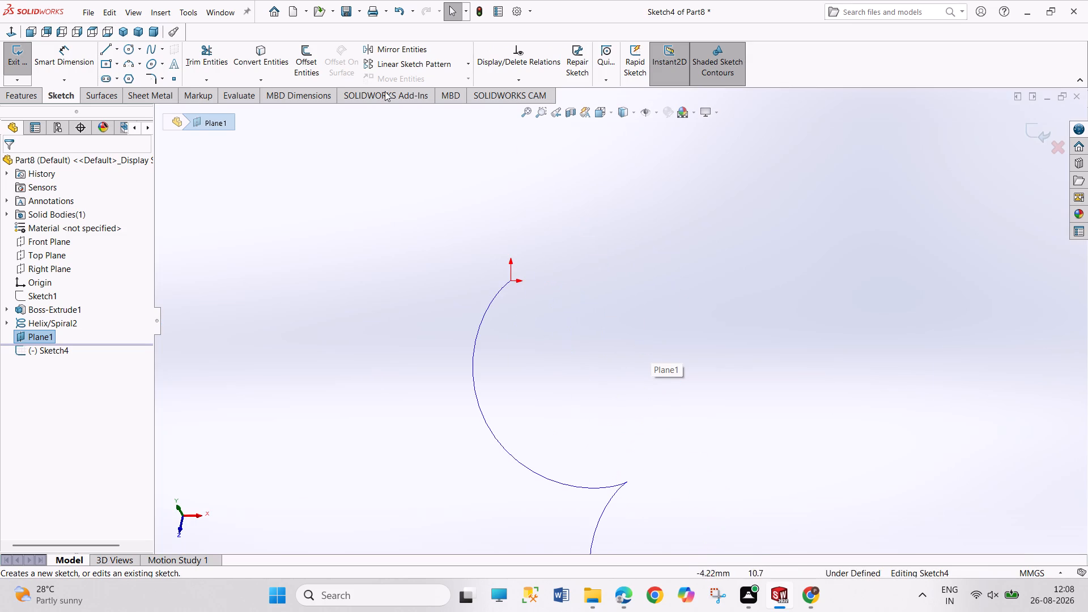
left_click_drag(254, 66, 254, 37)
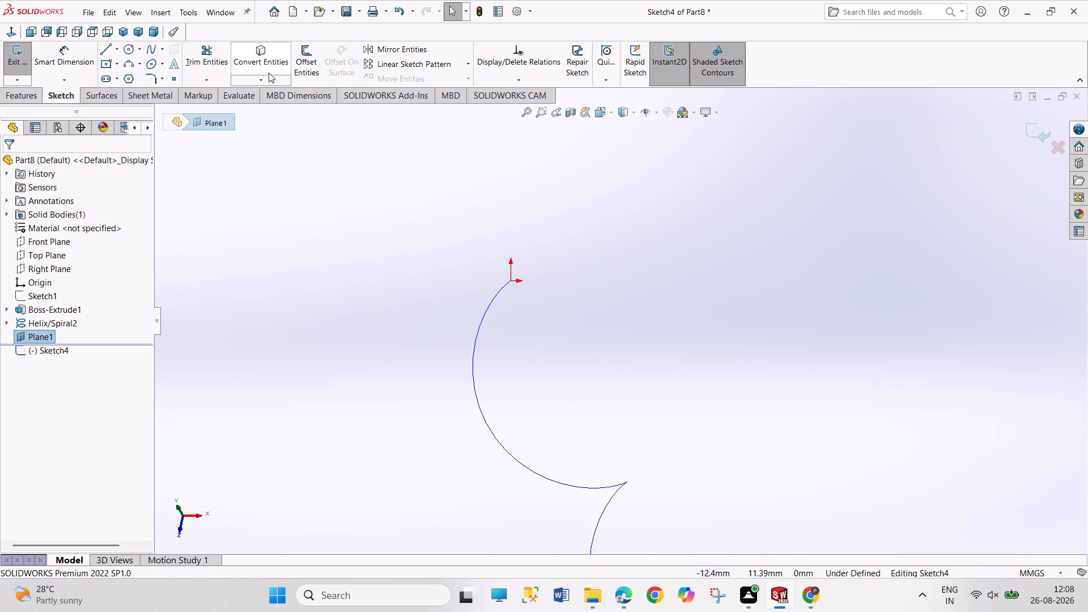
left_click(269, 73)
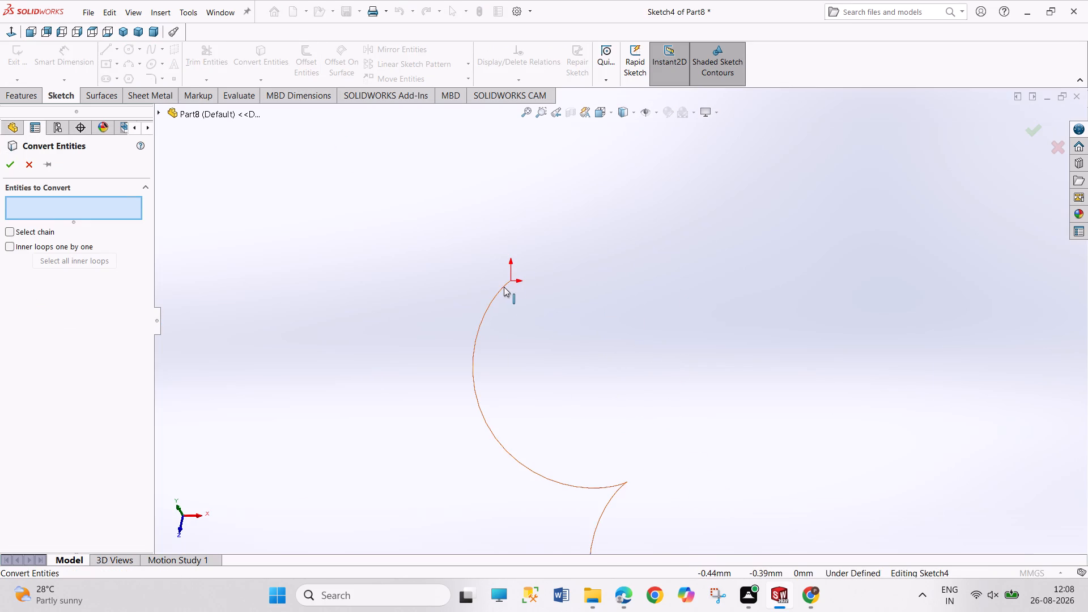
left_click(504, 287)
left_click(7, 167)
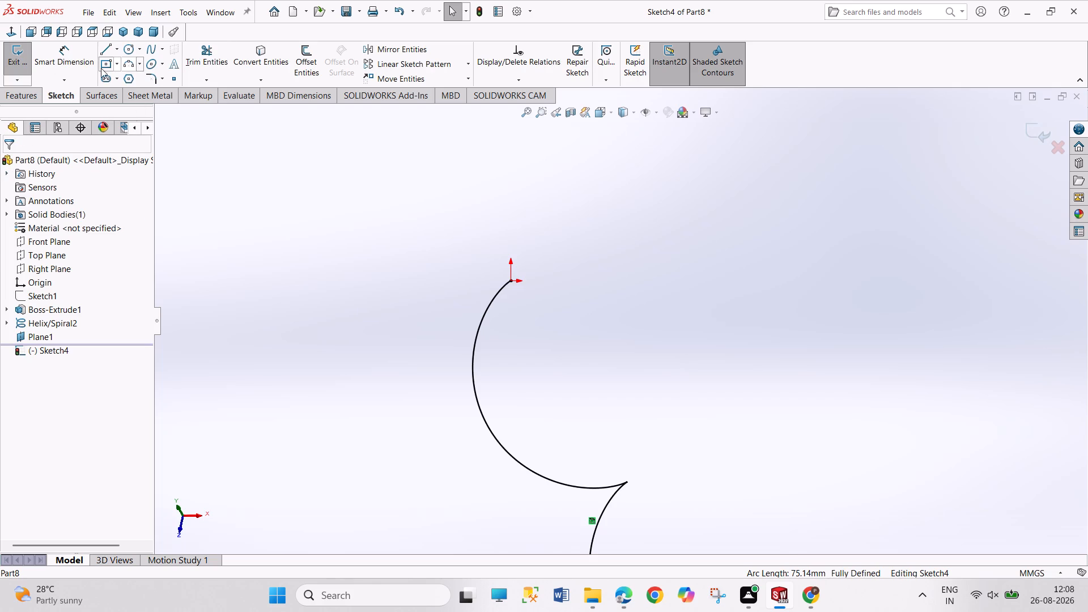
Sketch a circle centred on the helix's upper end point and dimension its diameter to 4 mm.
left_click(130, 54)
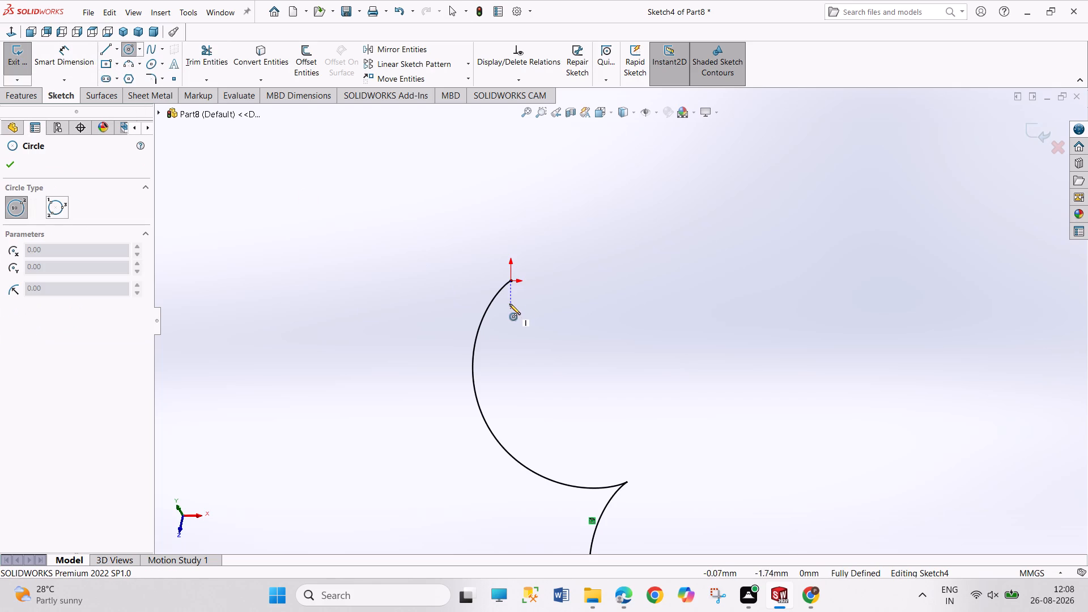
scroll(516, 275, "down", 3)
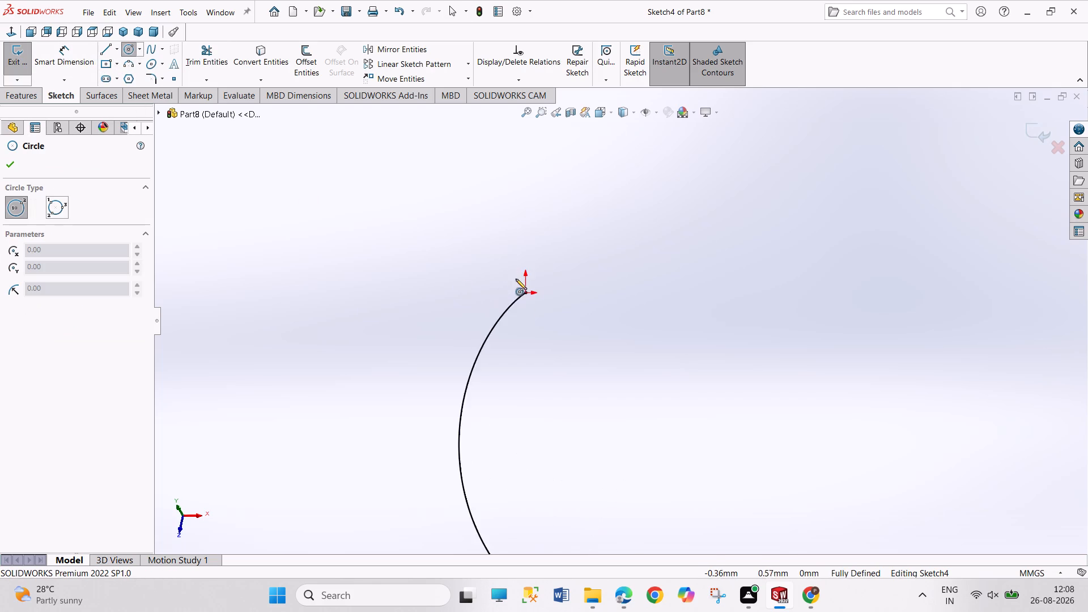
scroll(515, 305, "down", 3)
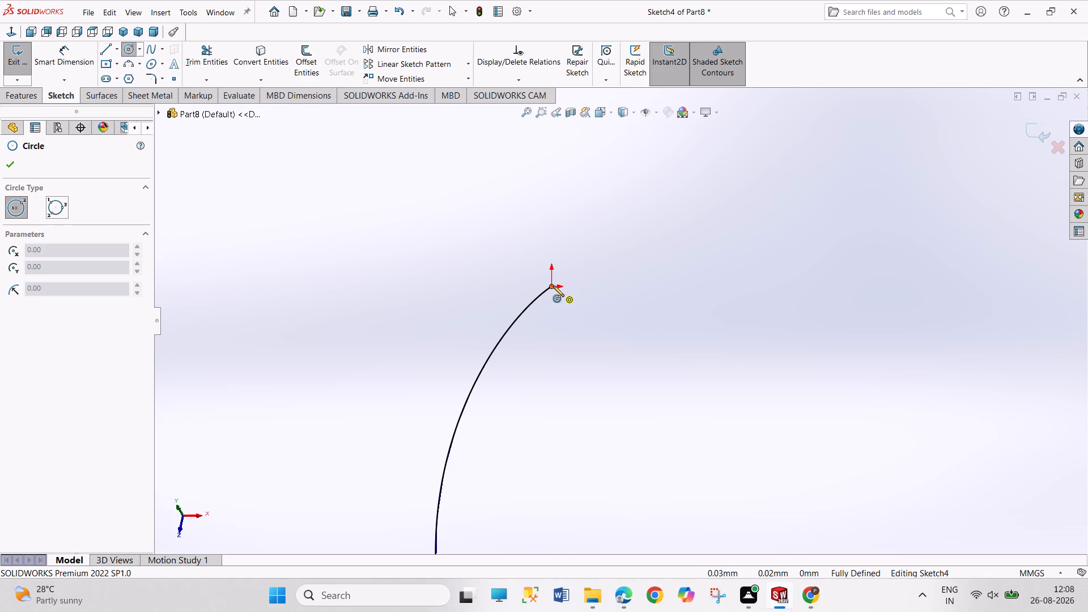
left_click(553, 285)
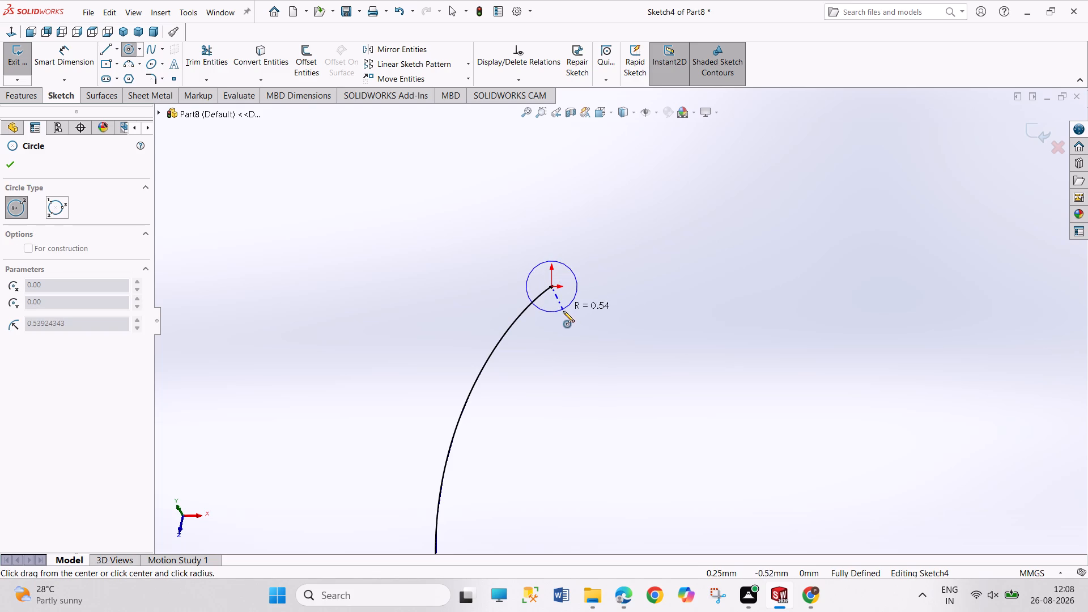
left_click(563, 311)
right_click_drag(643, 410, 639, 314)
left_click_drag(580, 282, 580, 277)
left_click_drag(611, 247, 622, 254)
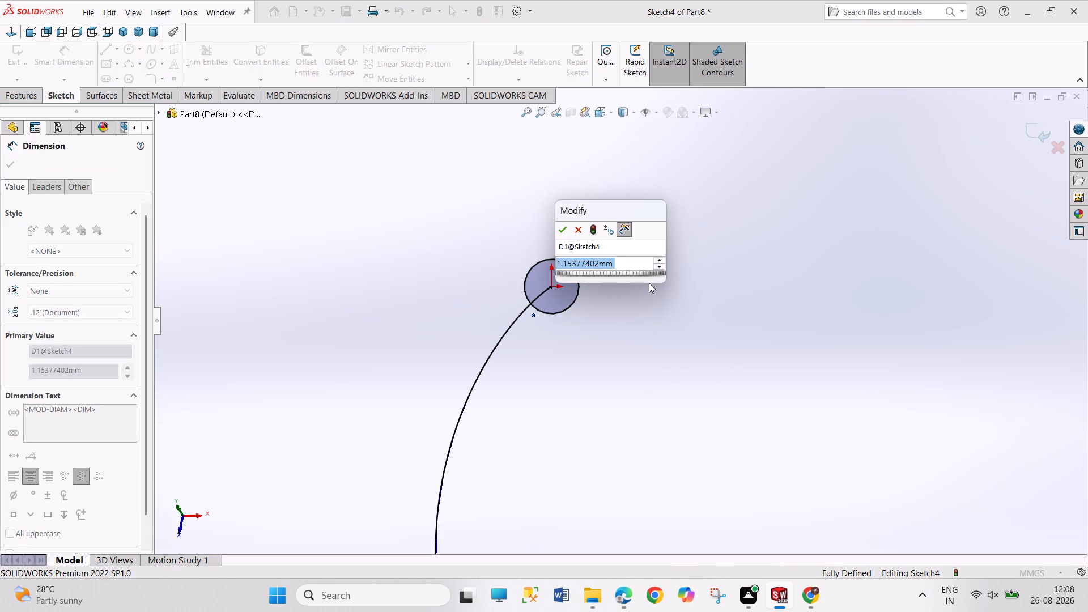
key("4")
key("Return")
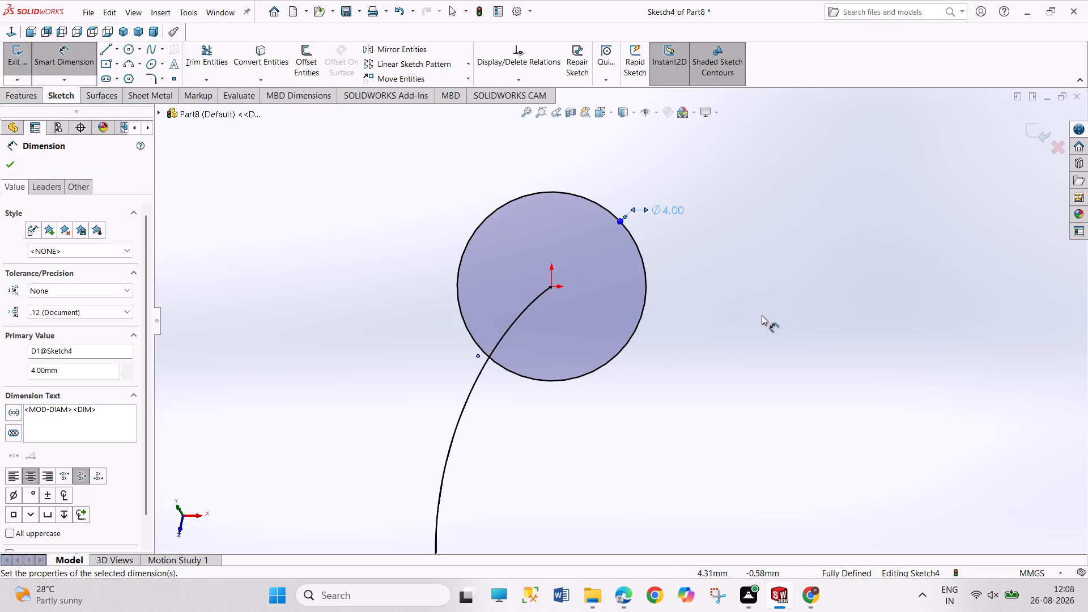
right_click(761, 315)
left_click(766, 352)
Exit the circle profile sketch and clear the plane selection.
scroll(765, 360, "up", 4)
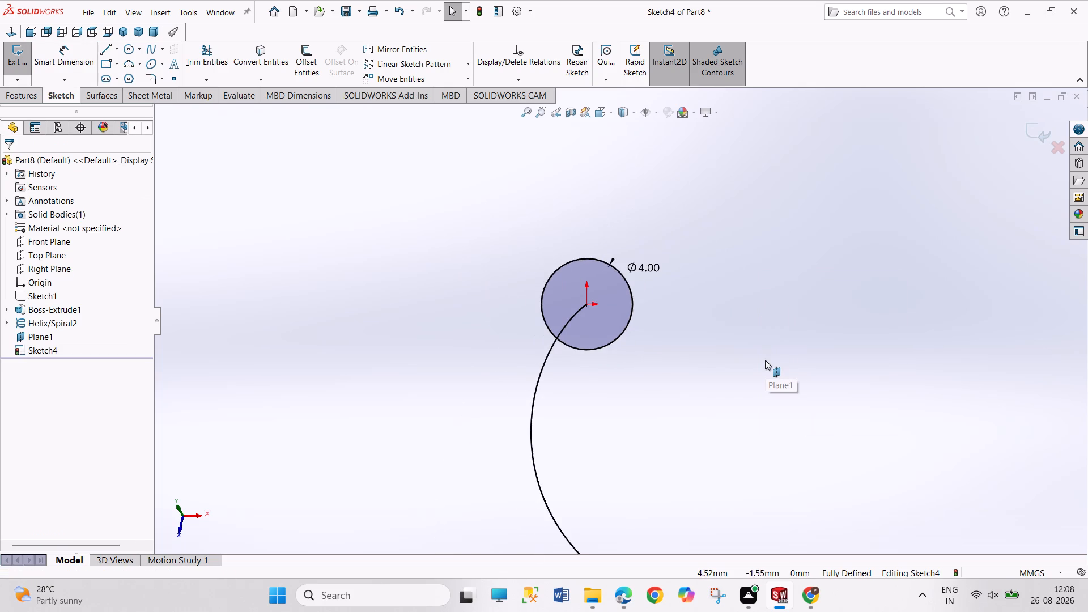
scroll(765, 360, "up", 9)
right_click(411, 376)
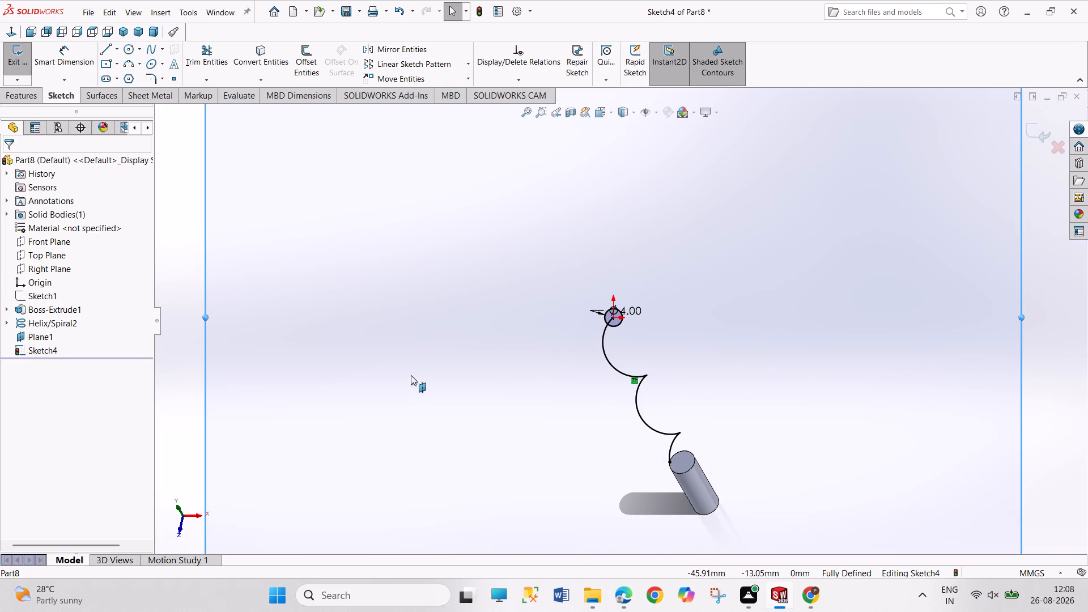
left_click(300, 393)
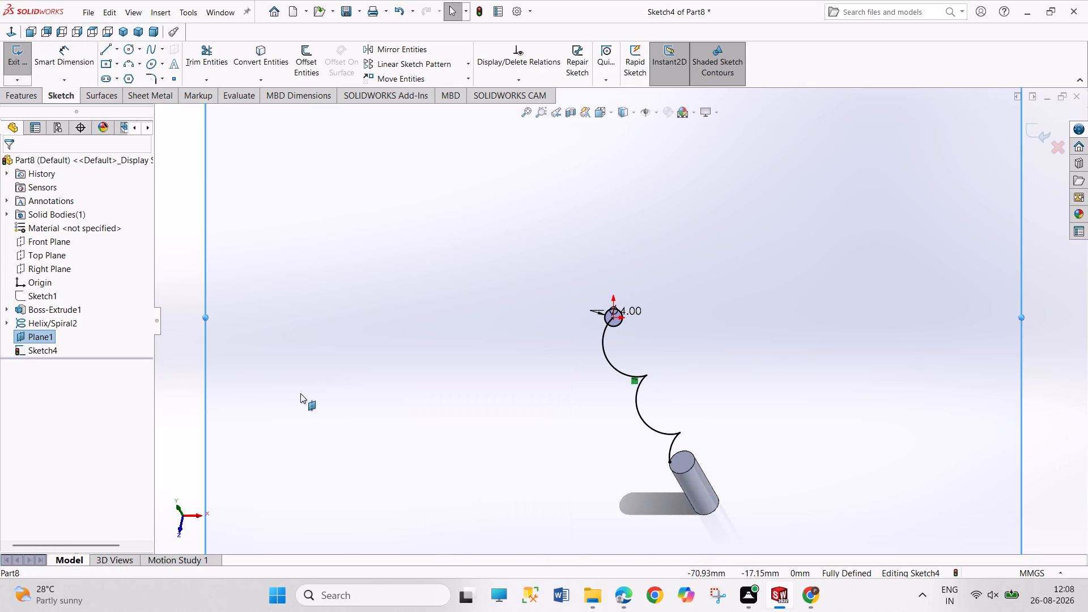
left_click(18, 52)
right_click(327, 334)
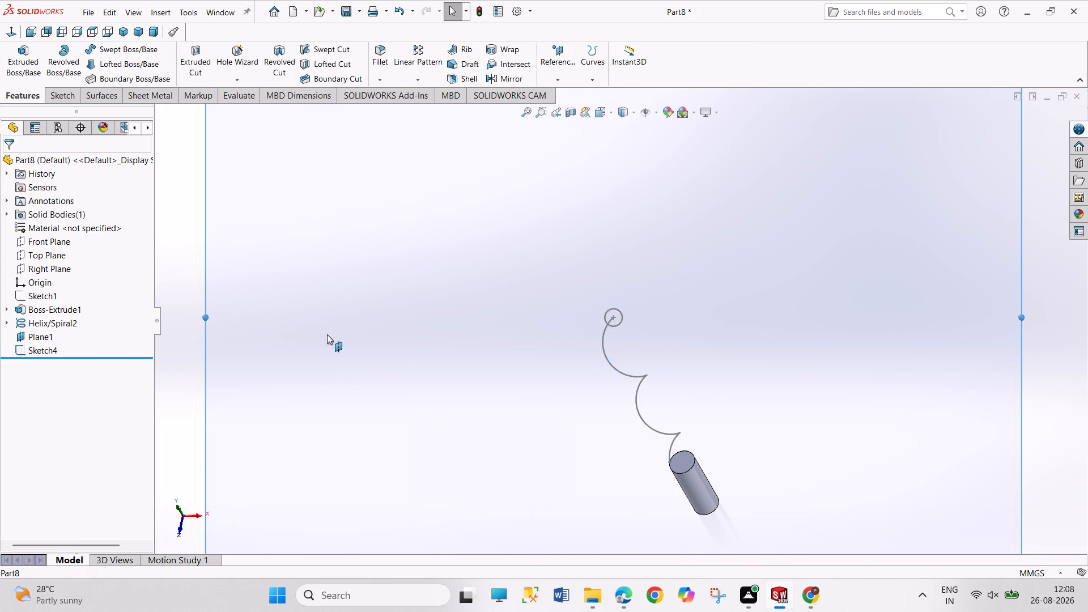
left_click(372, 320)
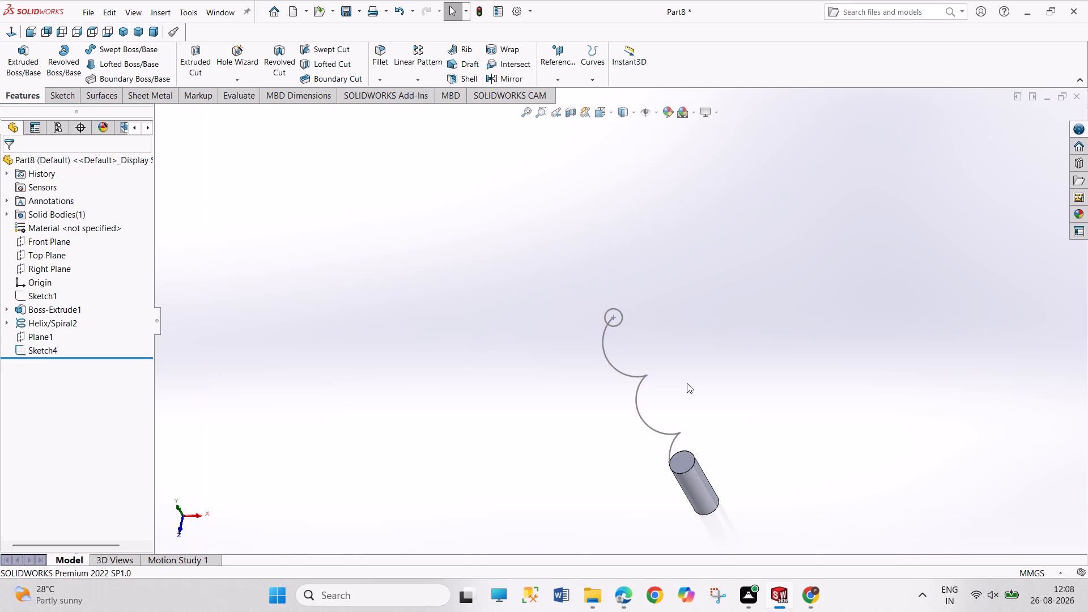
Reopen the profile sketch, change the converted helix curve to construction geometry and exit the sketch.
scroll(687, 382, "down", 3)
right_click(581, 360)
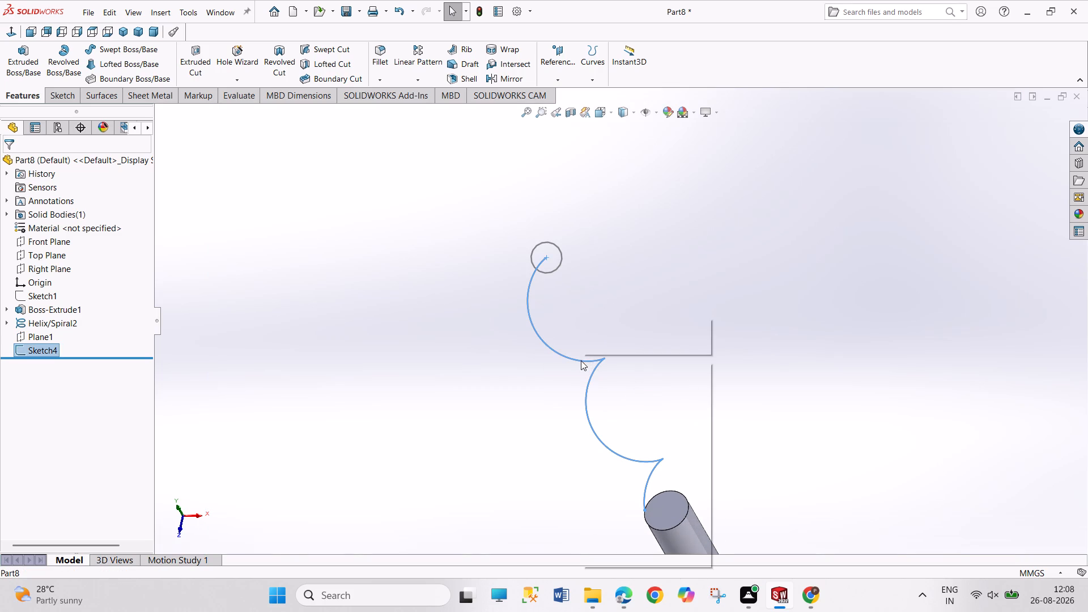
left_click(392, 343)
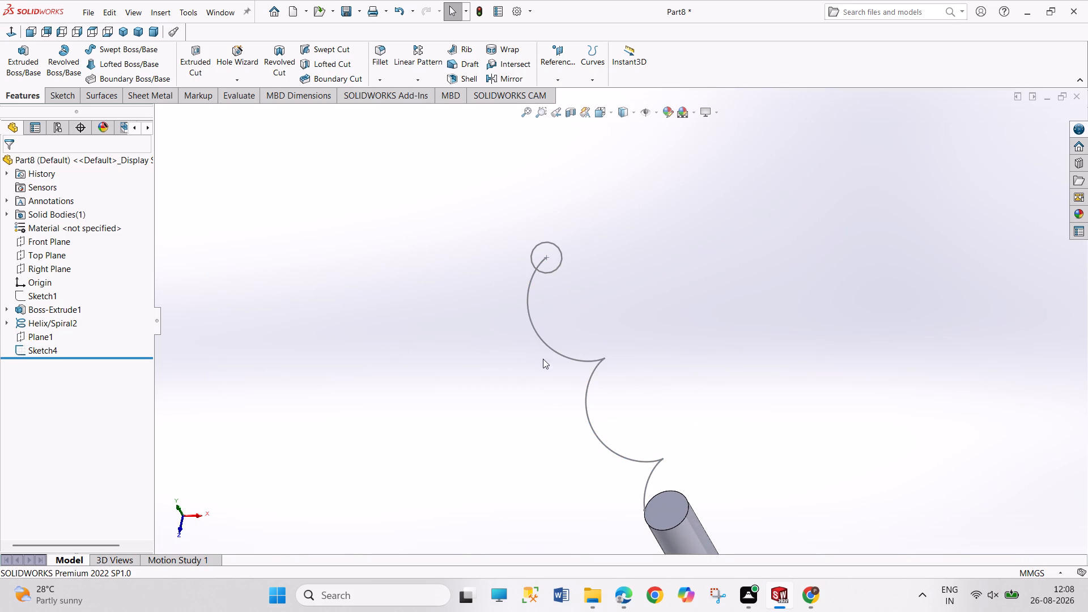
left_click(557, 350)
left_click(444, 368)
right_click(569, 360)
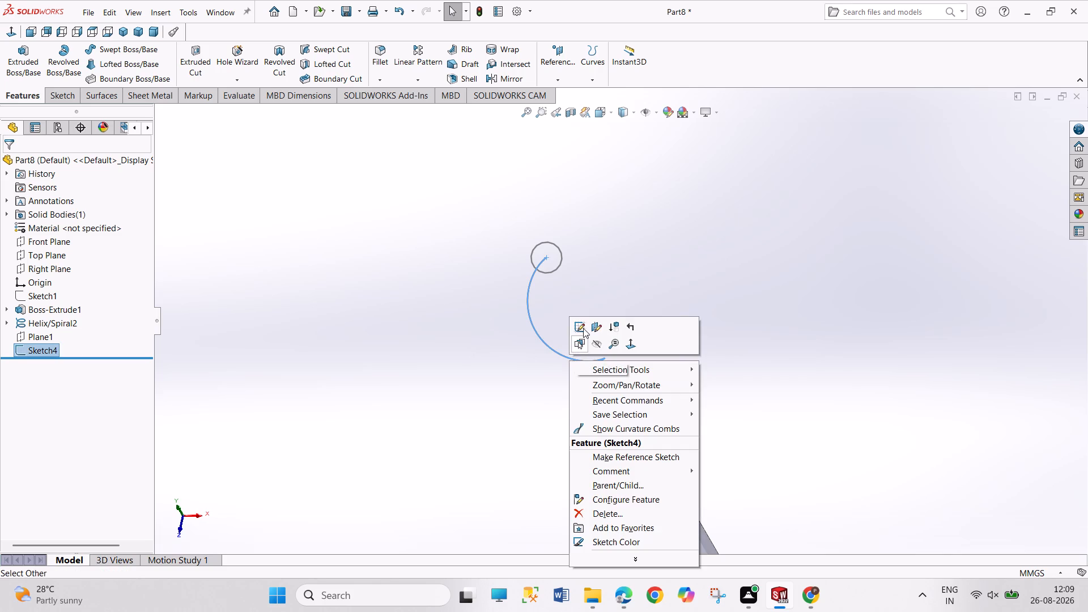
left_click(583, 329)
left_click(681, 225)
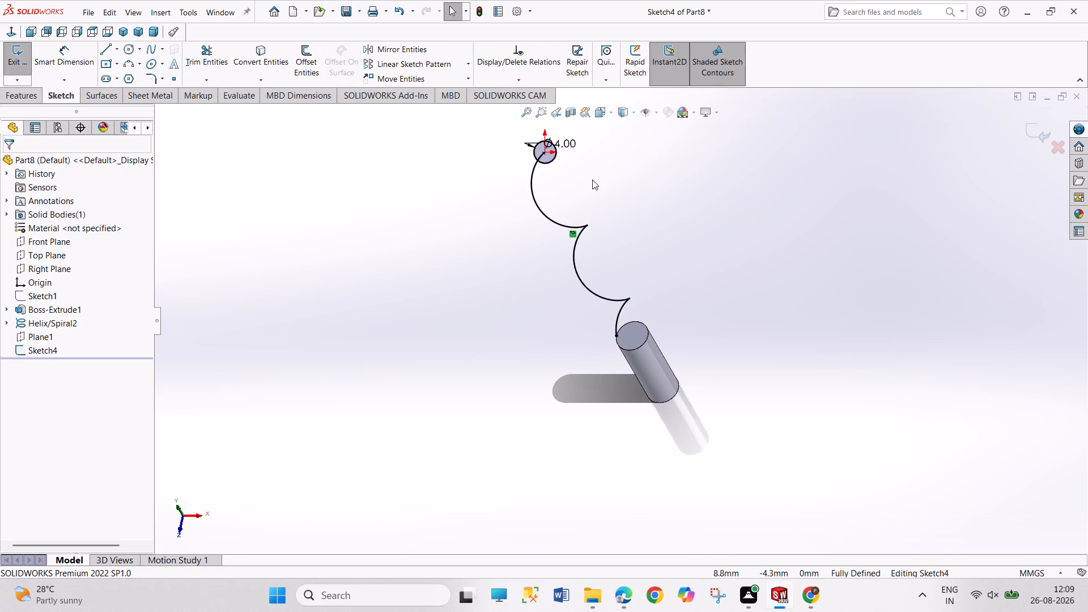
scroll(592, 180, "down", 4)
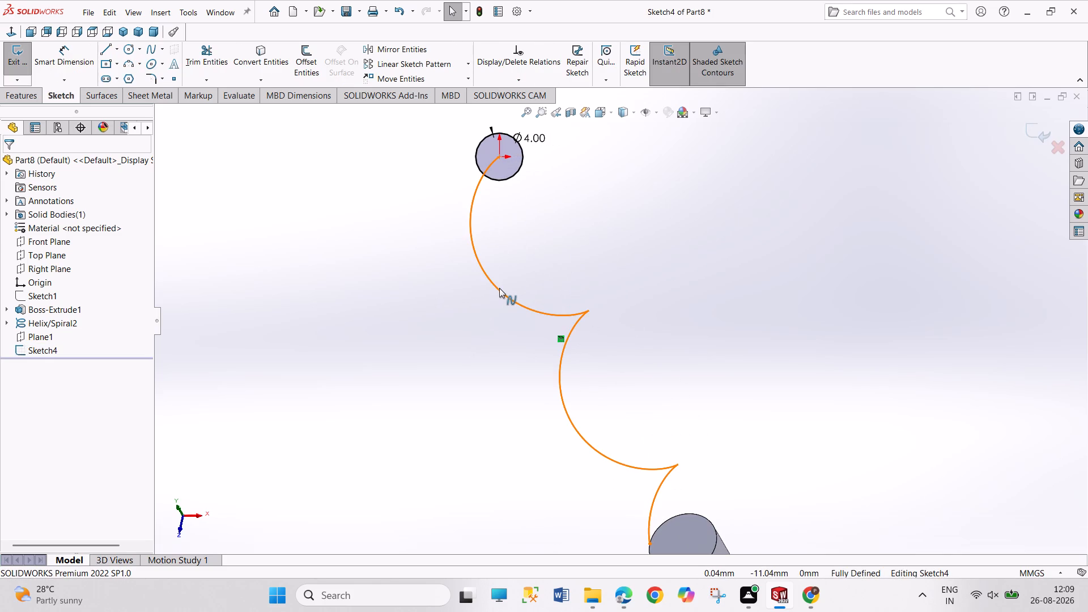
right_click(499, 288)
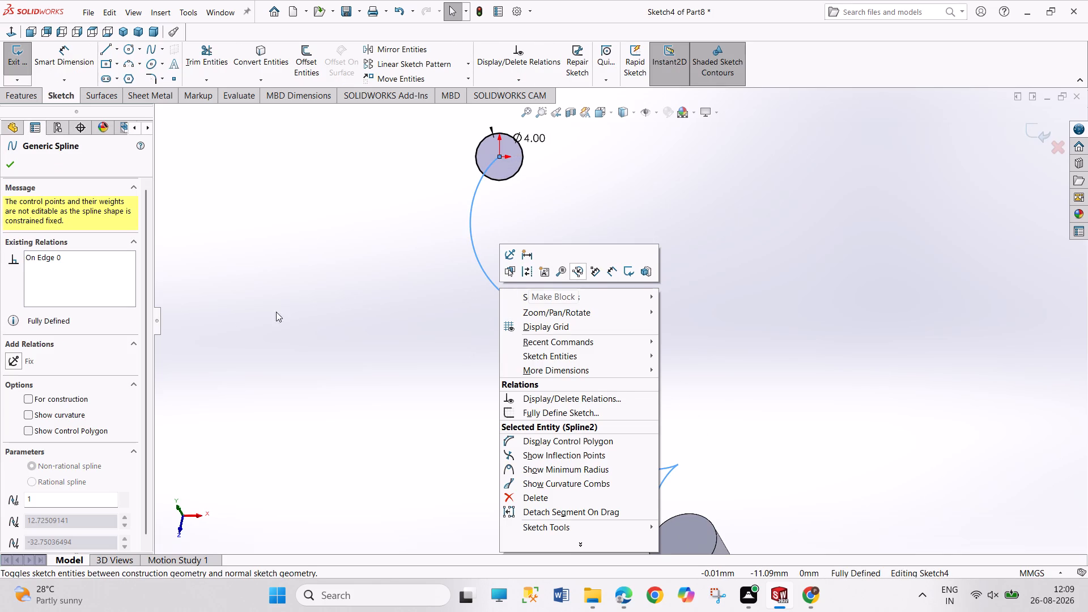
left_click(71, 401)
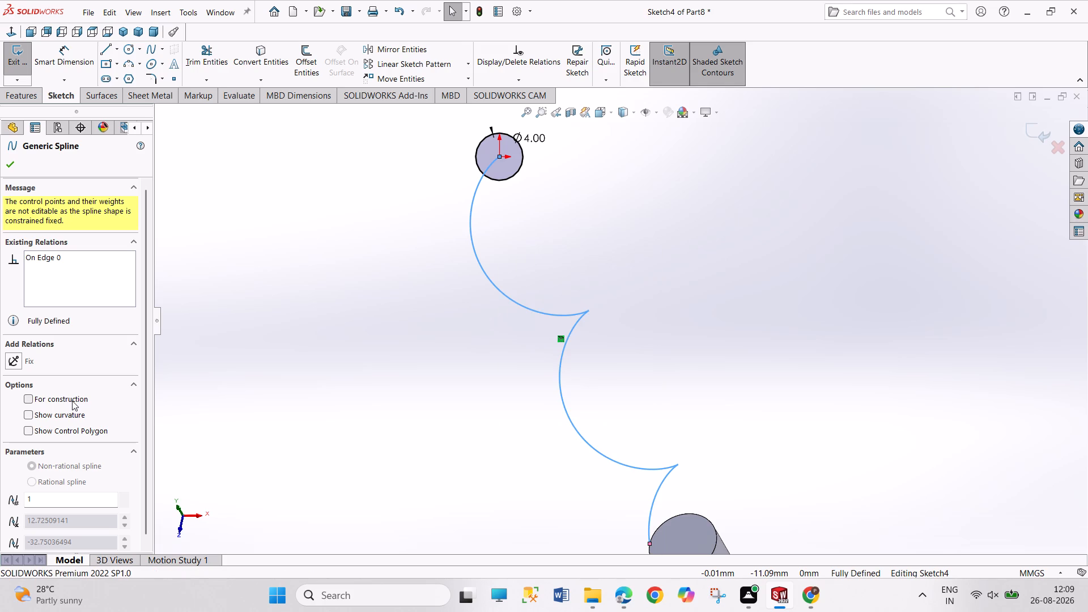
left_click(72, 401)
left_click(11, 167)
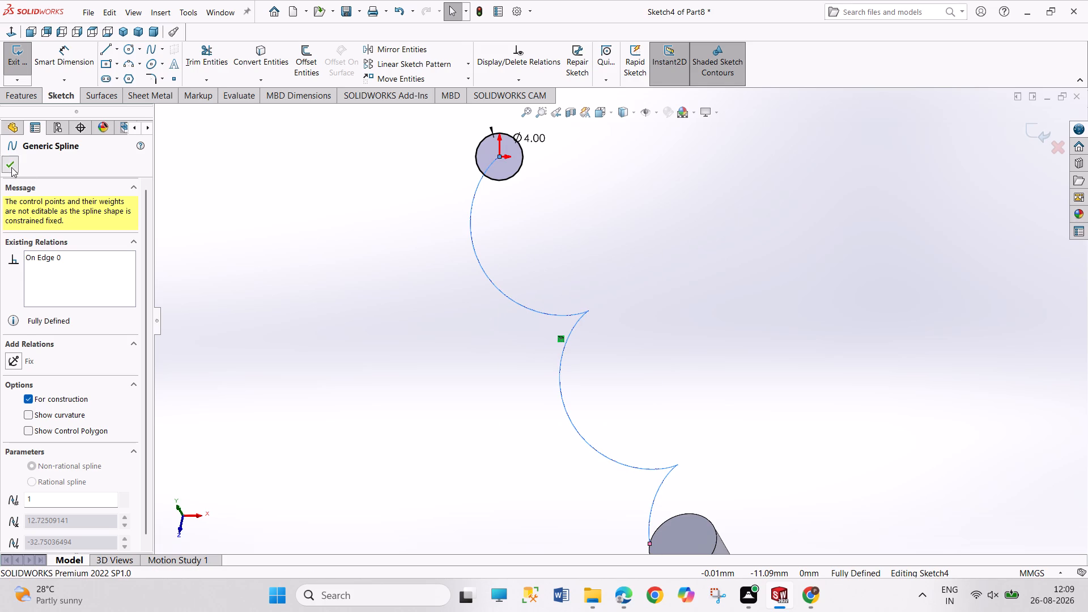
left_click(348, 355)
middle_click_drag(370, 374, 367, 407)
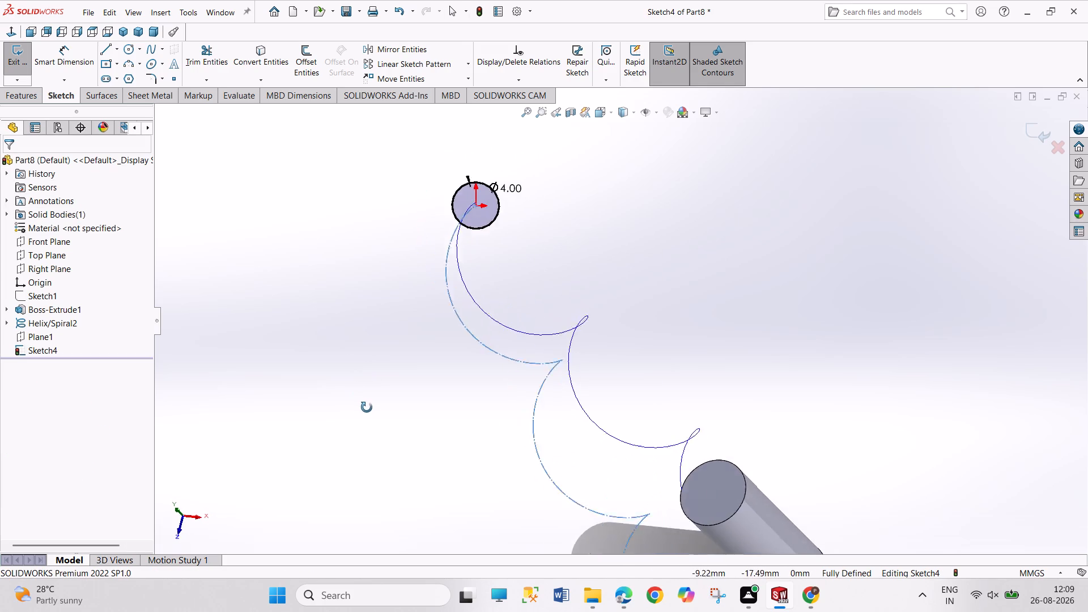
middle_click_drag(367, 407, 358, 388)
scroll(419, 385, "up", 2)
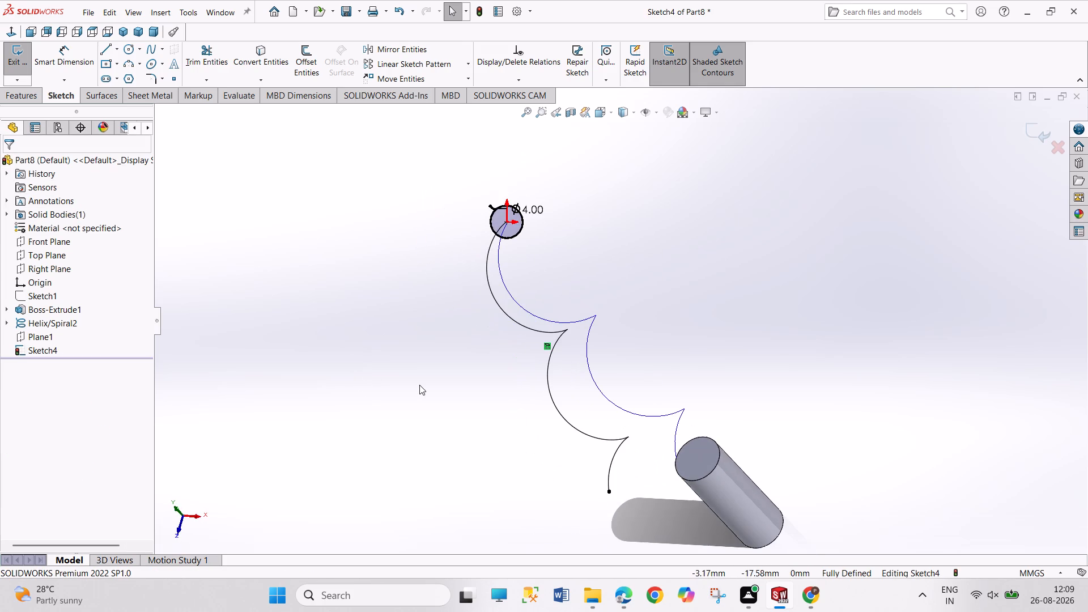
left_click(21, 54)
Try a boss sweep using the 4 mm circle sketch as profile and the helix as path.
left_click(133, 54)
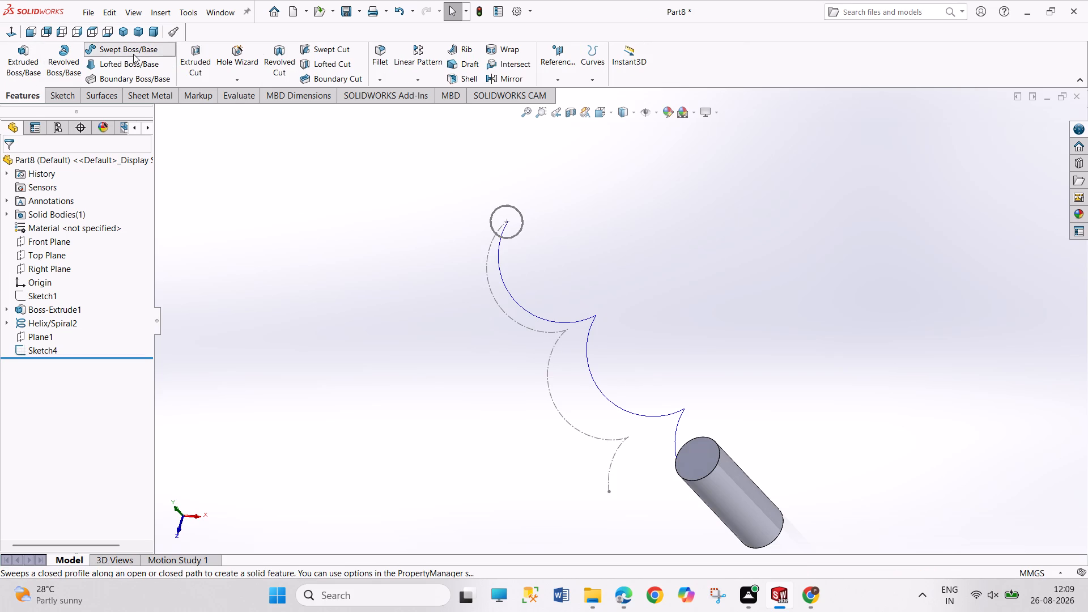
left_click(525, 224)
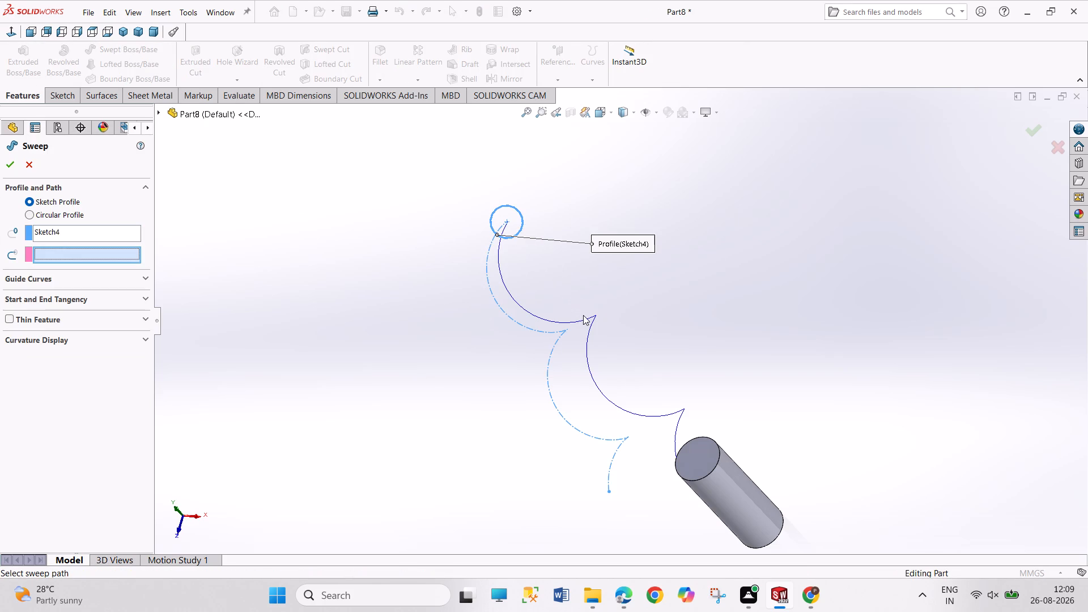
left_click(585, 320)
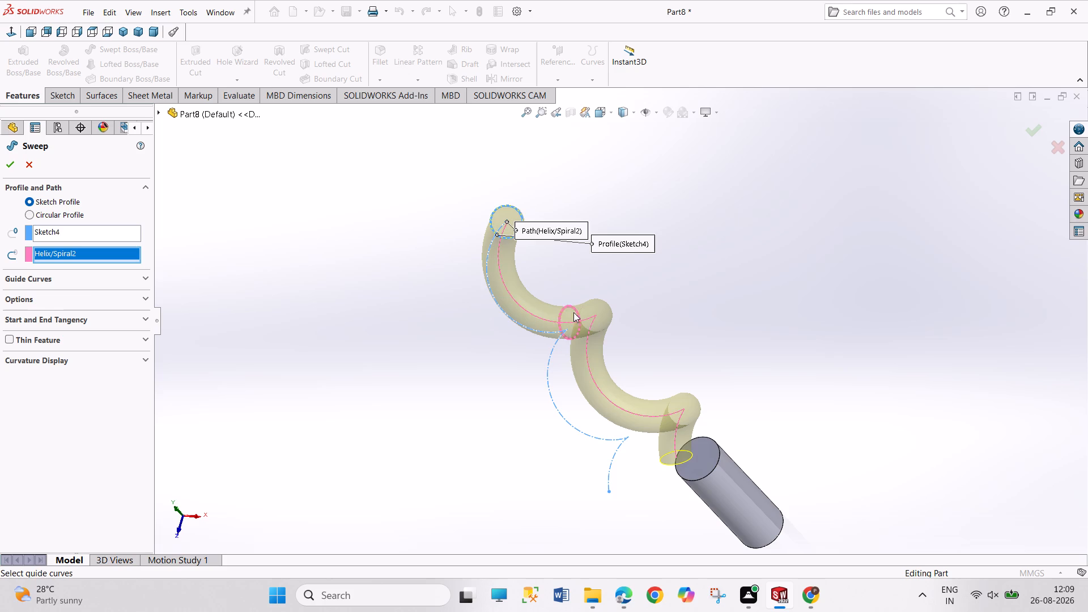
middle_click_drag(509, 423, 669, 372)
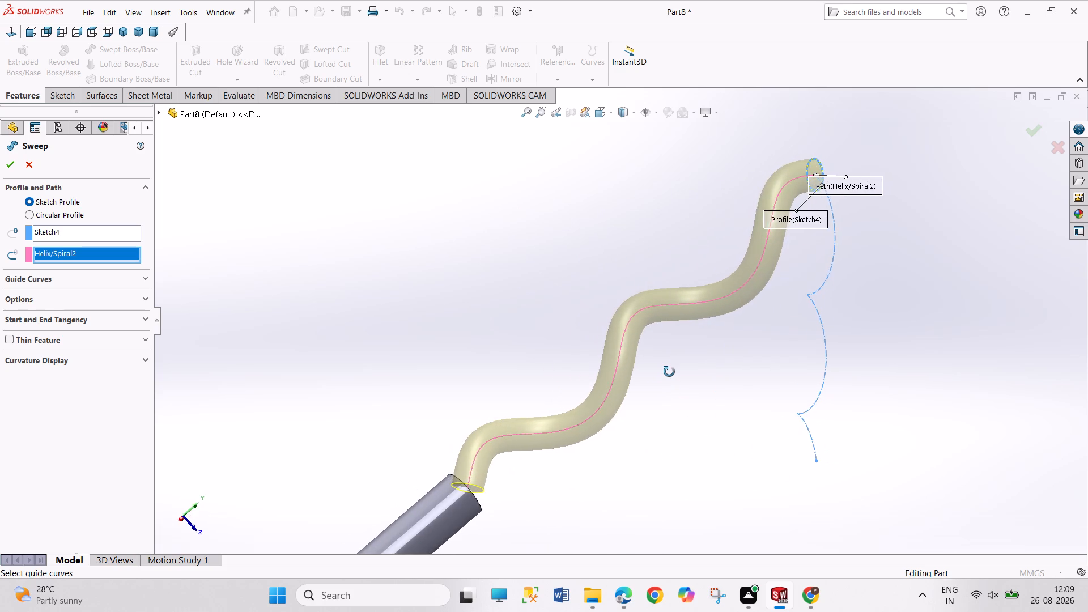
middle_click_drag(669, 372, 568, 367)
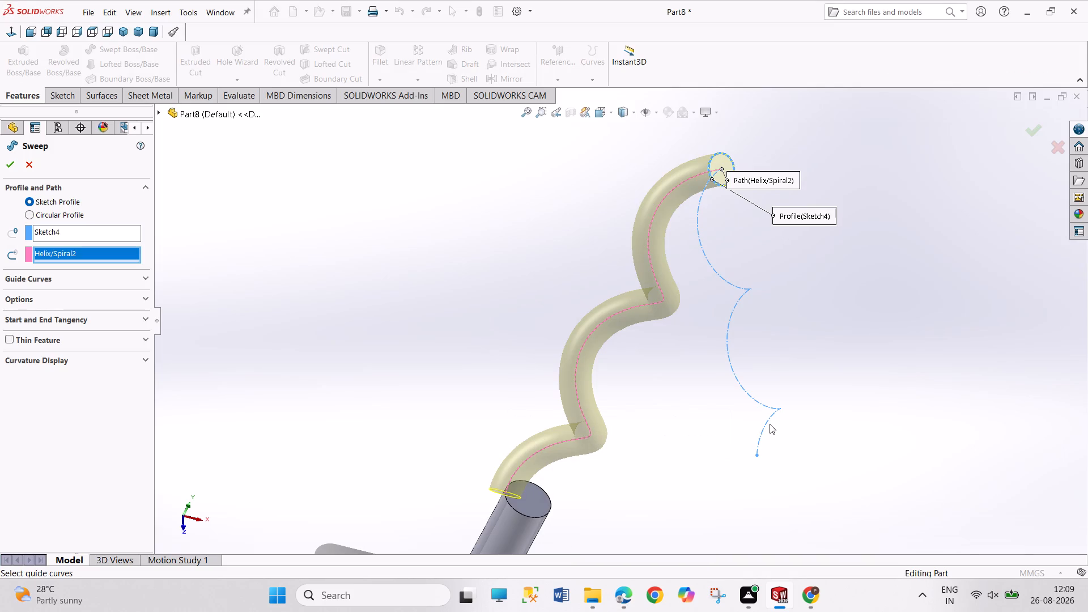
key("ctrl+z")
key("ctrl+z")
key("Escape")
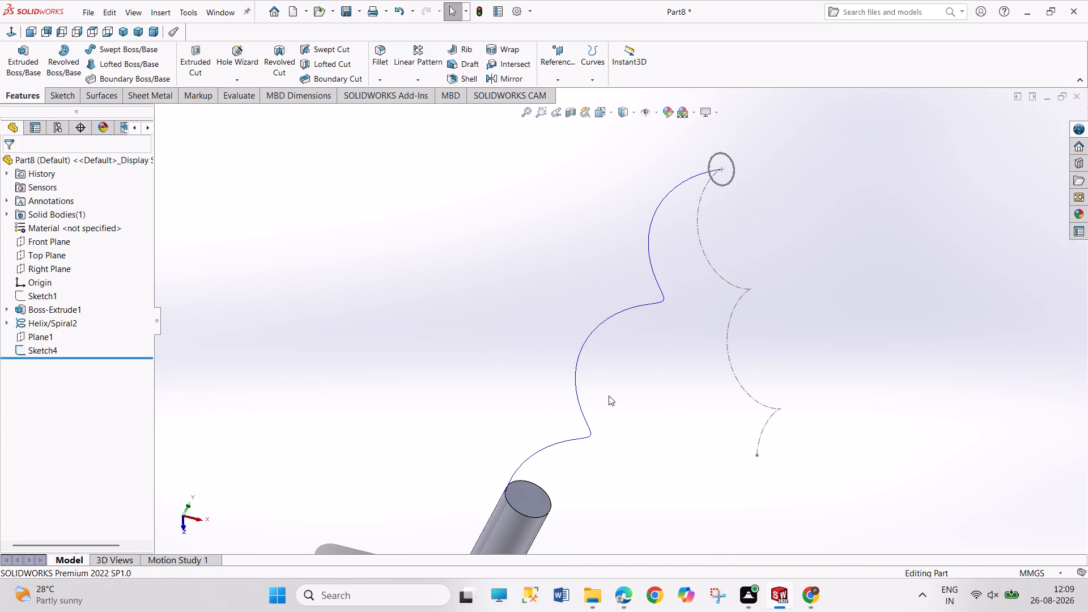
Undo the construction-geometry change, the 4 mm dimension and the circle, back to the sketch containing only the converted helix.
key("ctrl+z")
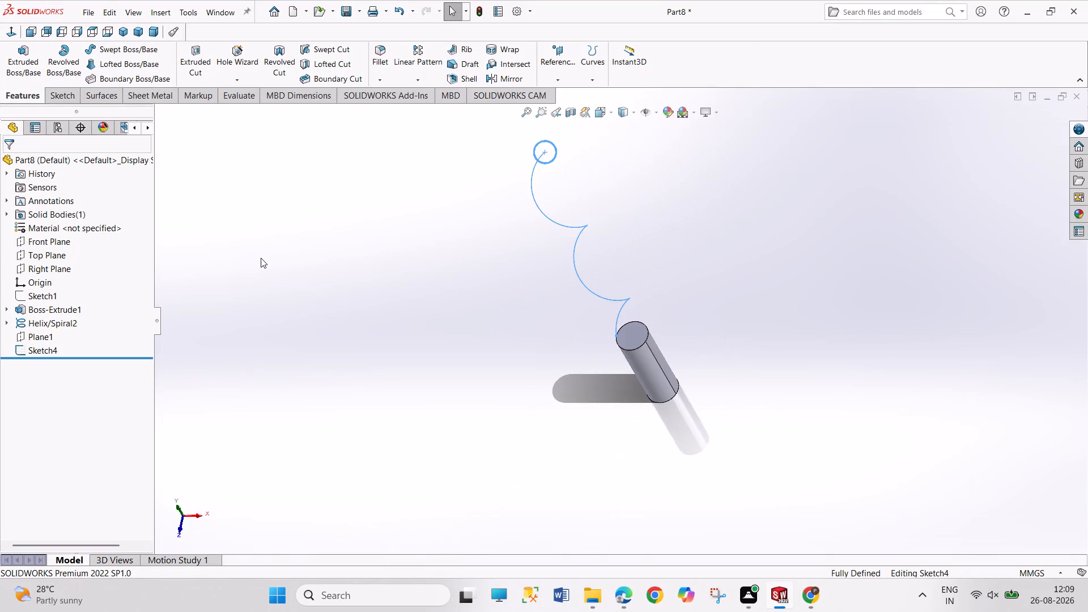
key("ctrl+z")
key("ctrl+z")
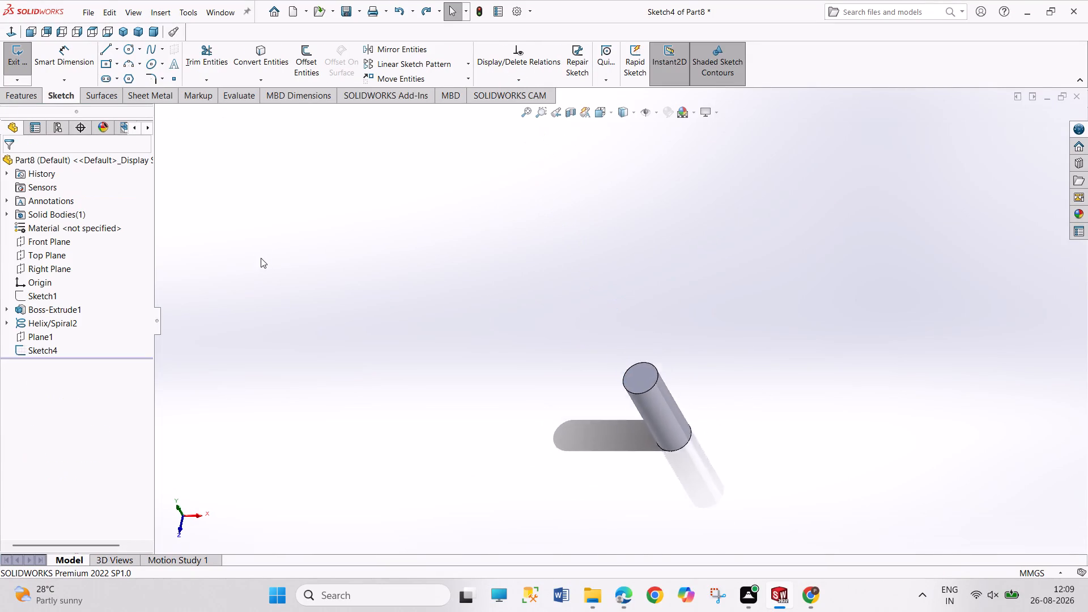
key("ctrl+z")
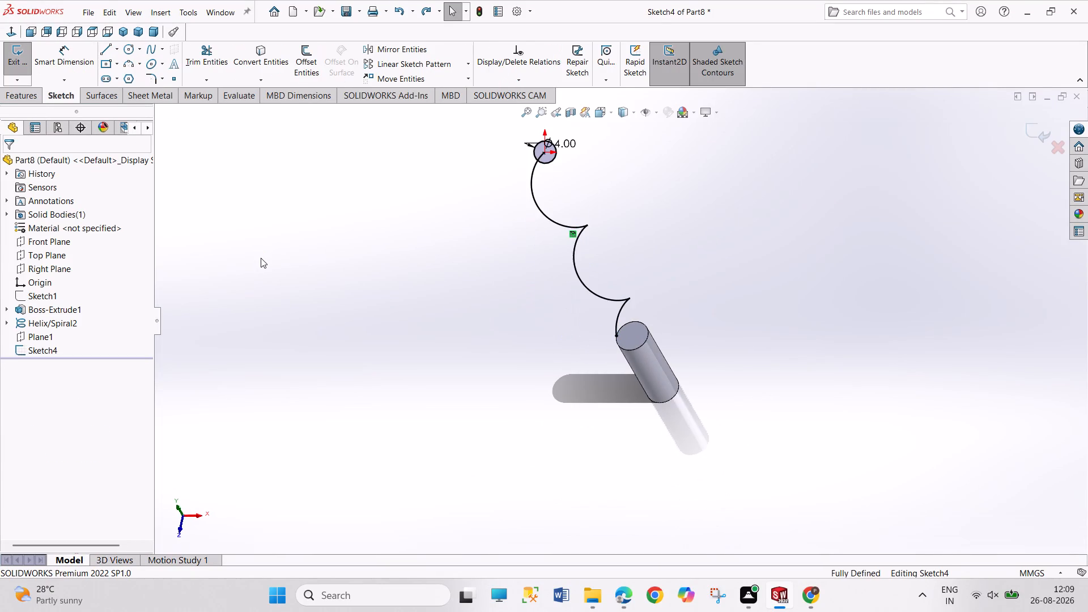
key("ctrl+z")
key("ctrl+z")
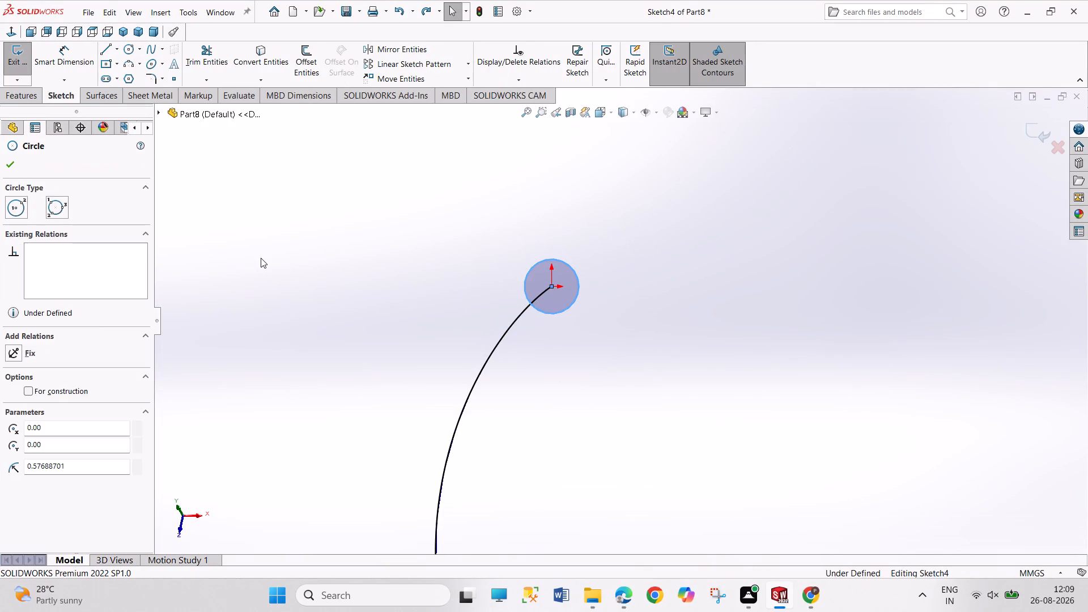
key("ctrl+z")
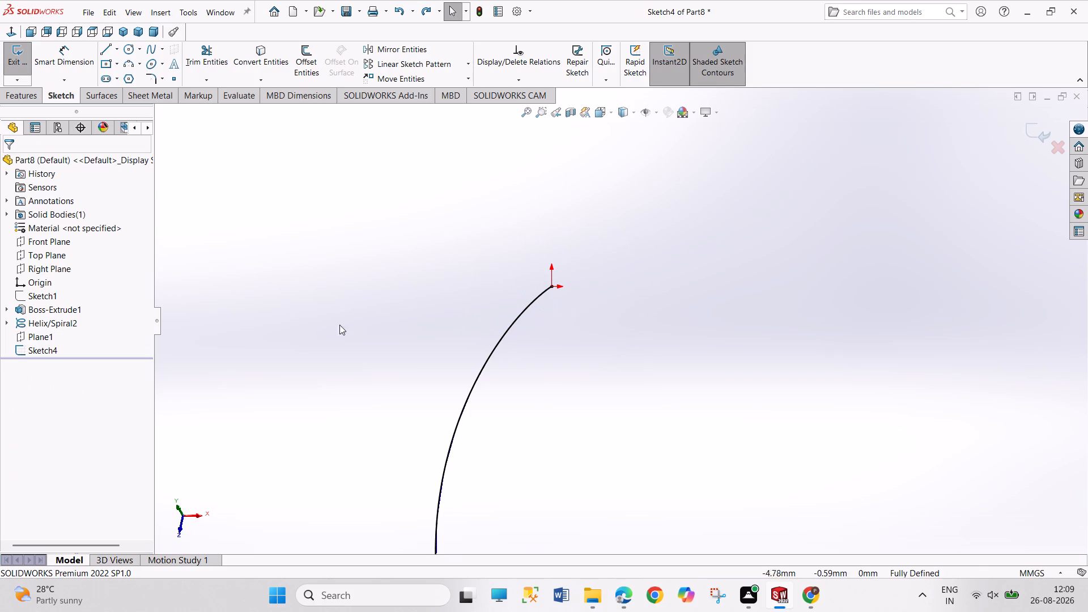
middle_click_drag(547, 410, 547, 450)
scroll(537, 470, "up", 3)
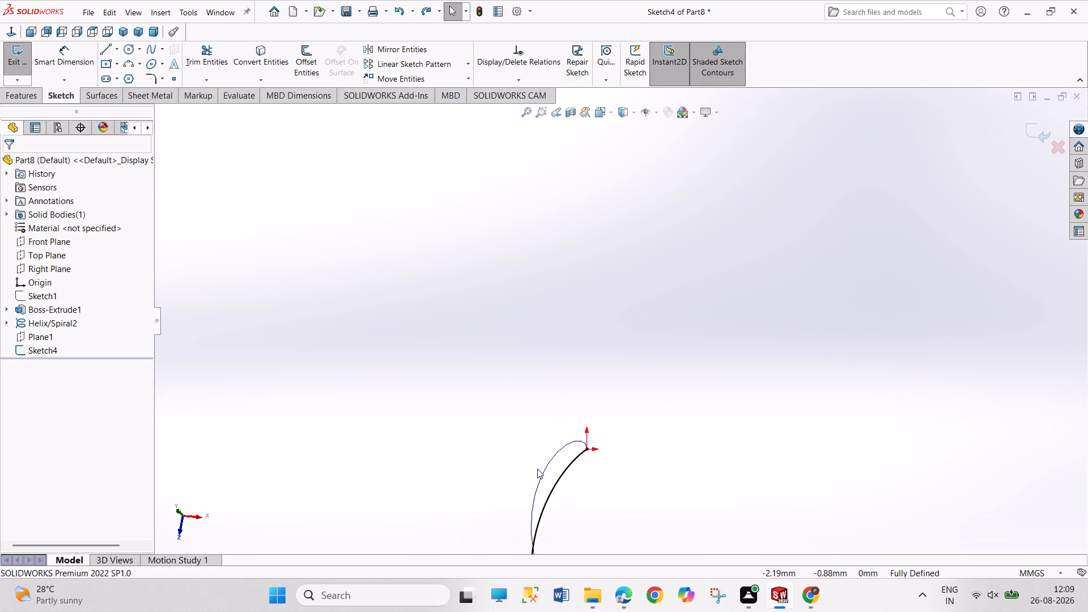
Undo the converted helix curve and the Plane1 sketch that contained it.
scroll(537, 469, "up", 2)
scroll(565, 522, "up", 8)
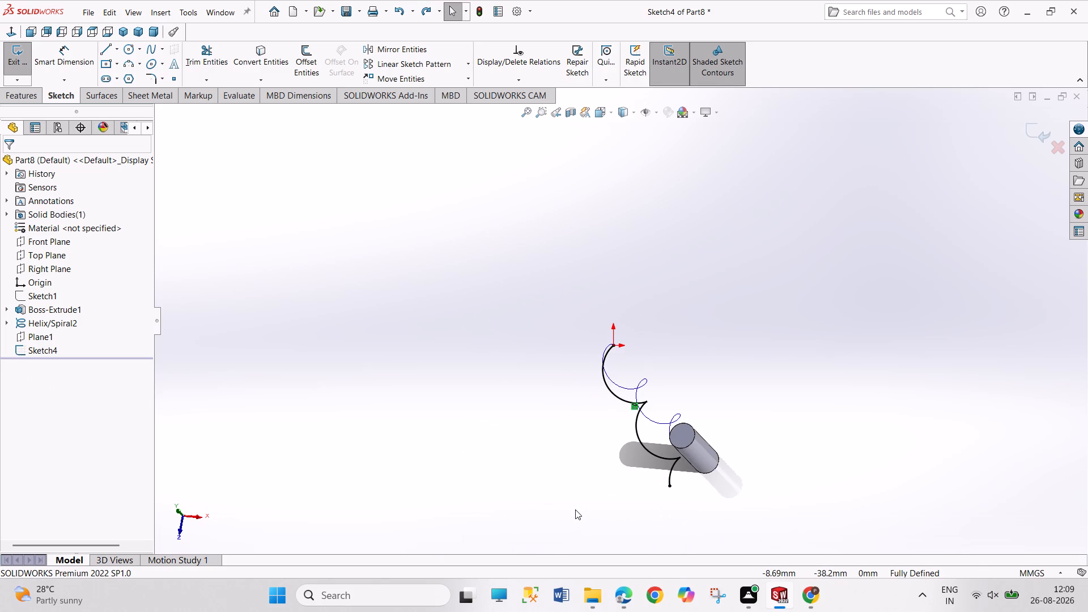
key("ctrl+z")
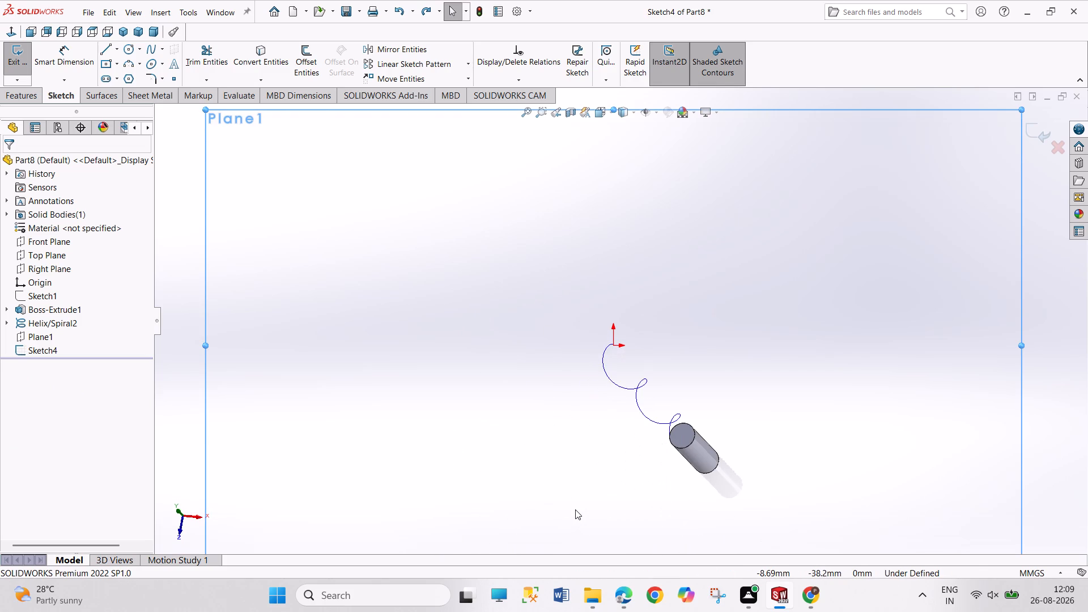
key("ctrl+z")
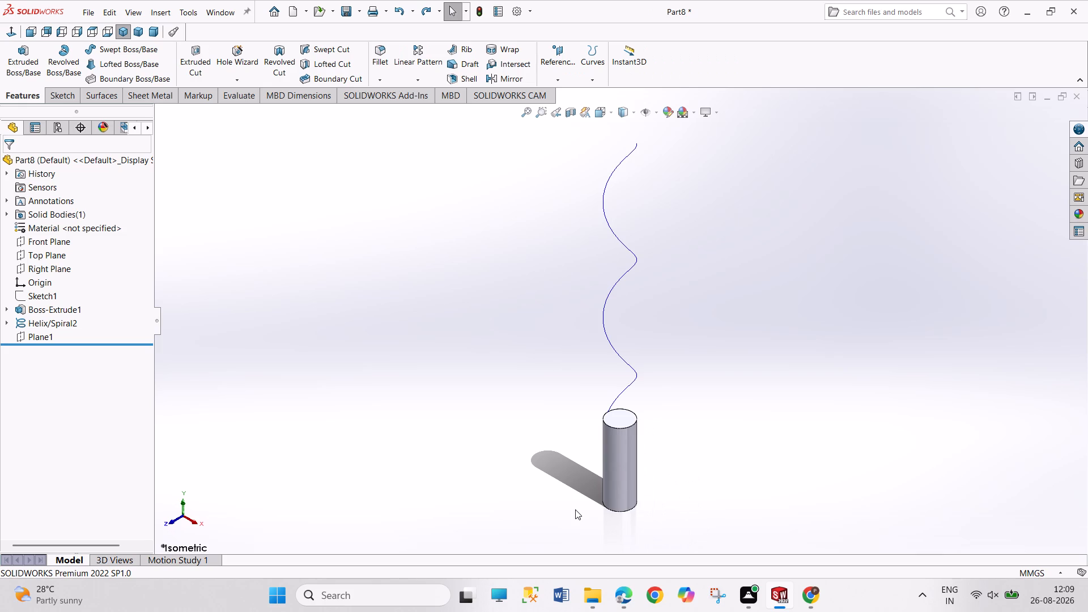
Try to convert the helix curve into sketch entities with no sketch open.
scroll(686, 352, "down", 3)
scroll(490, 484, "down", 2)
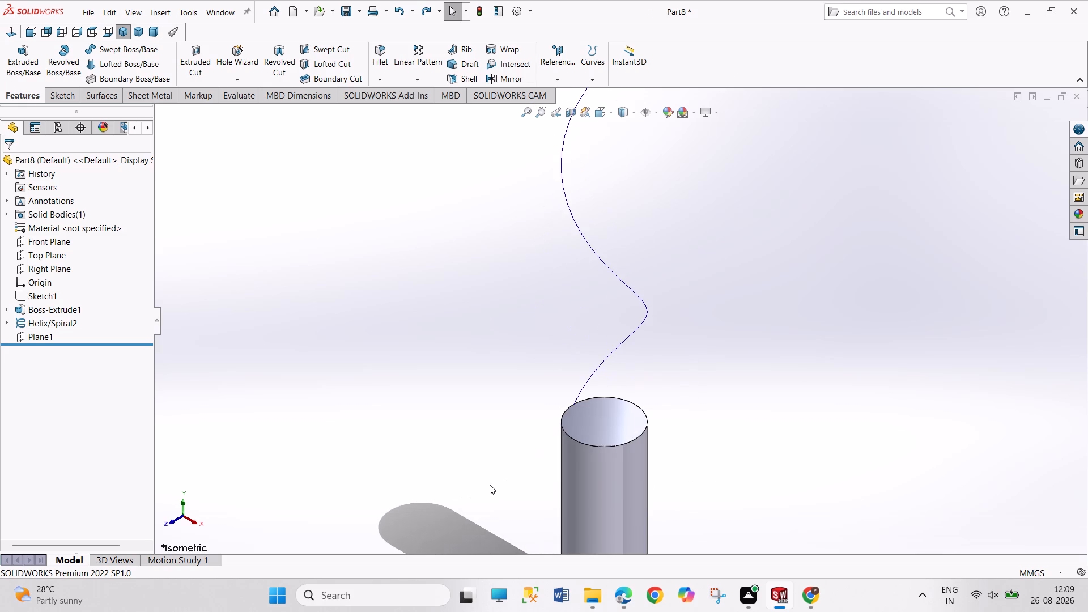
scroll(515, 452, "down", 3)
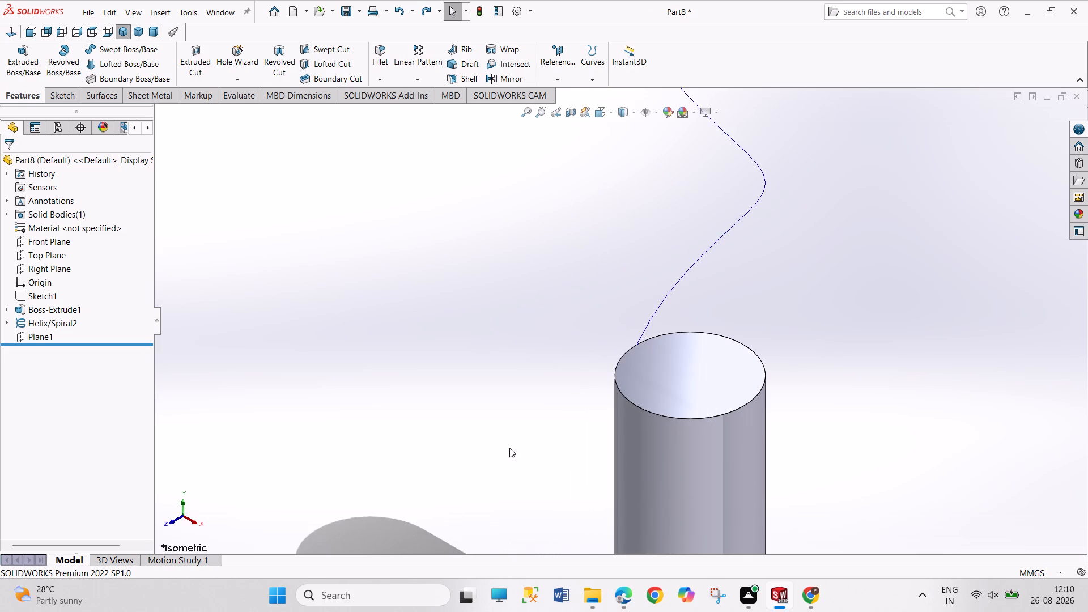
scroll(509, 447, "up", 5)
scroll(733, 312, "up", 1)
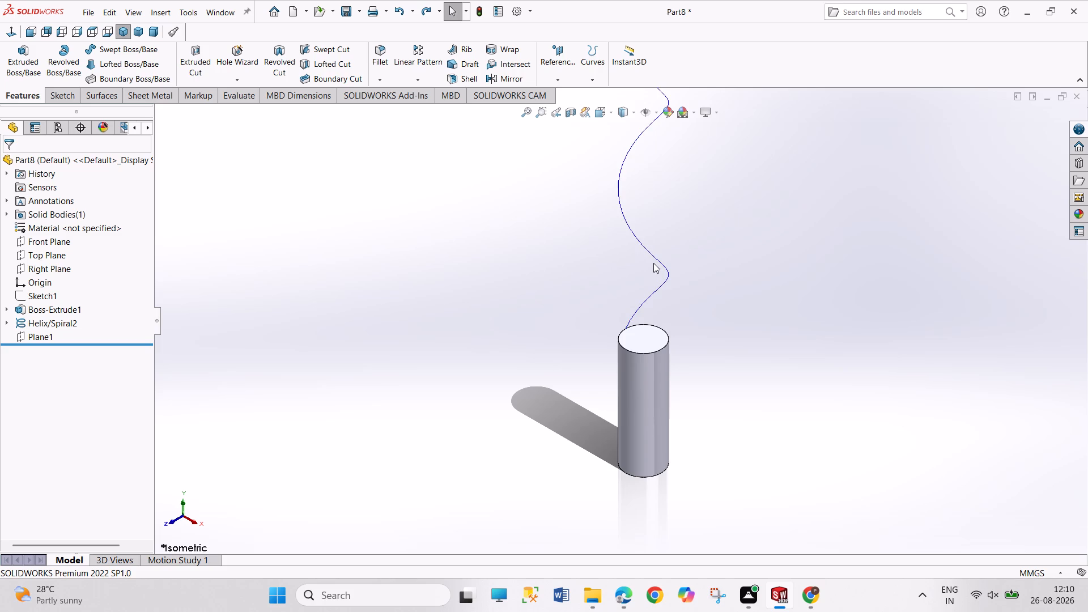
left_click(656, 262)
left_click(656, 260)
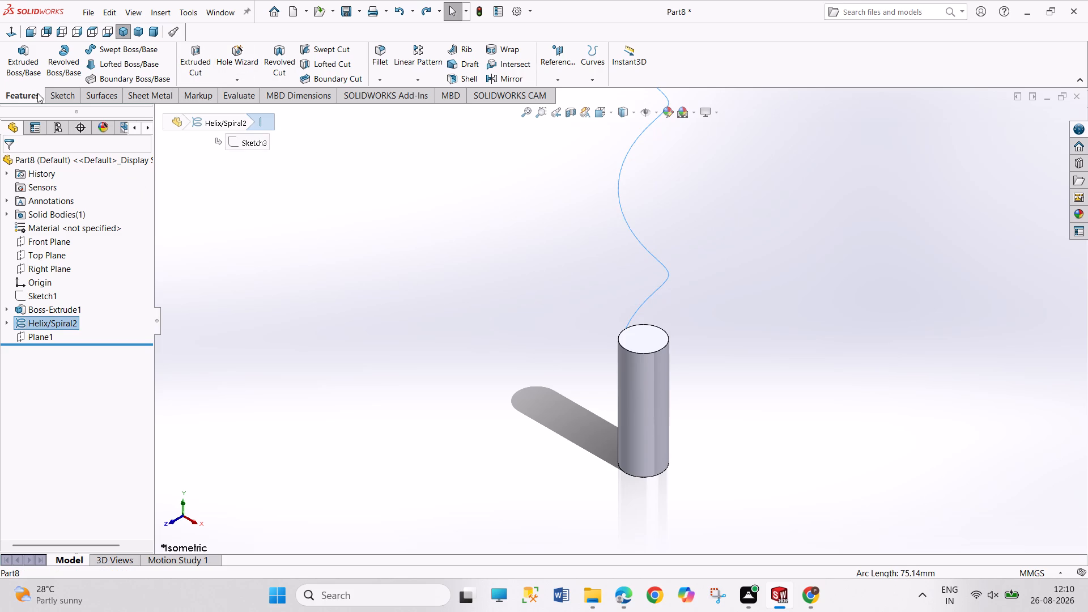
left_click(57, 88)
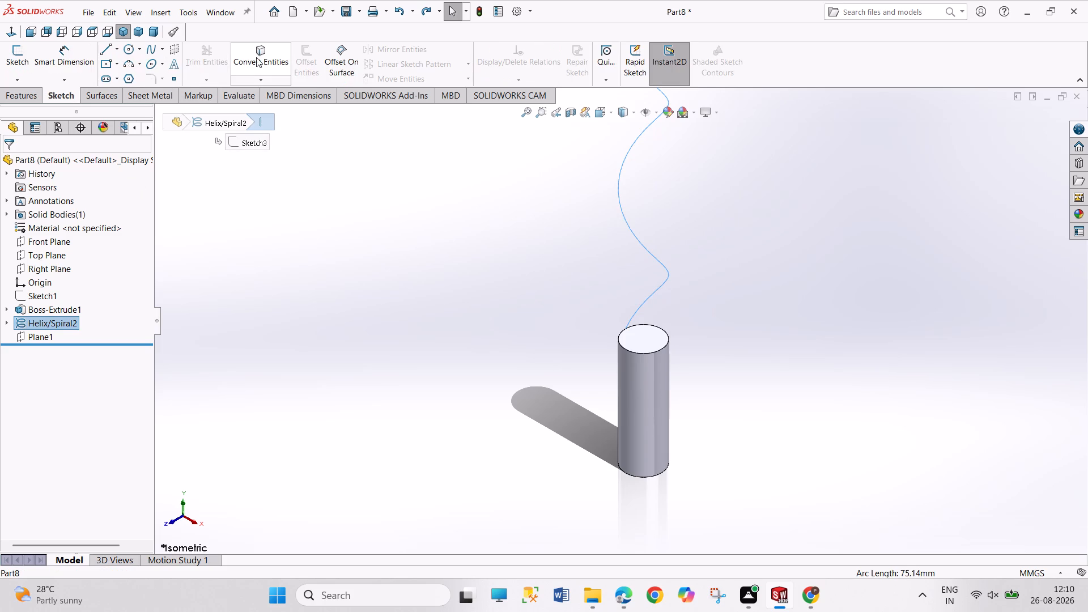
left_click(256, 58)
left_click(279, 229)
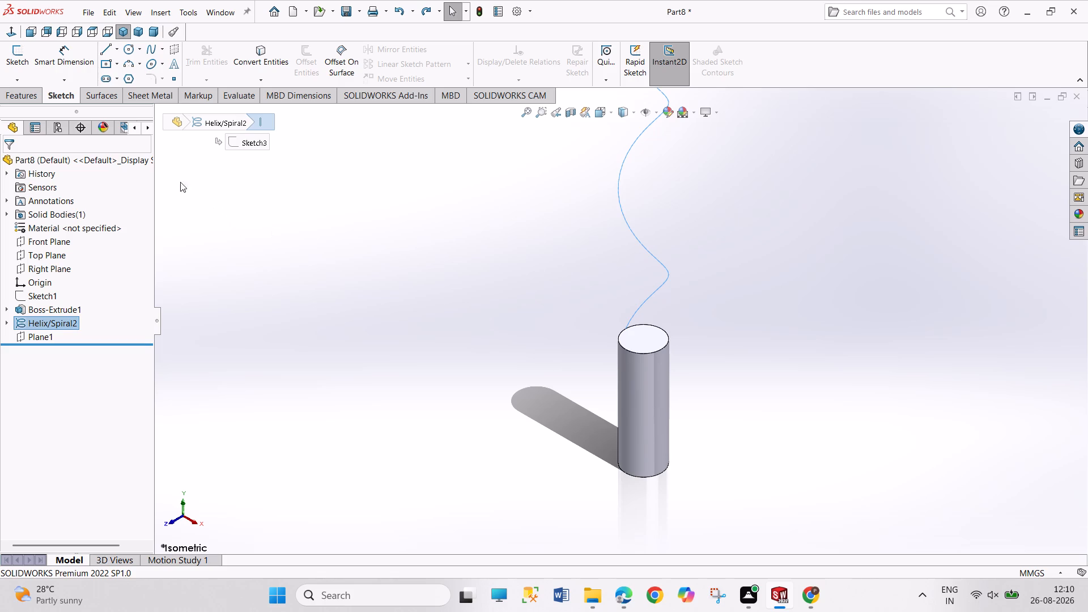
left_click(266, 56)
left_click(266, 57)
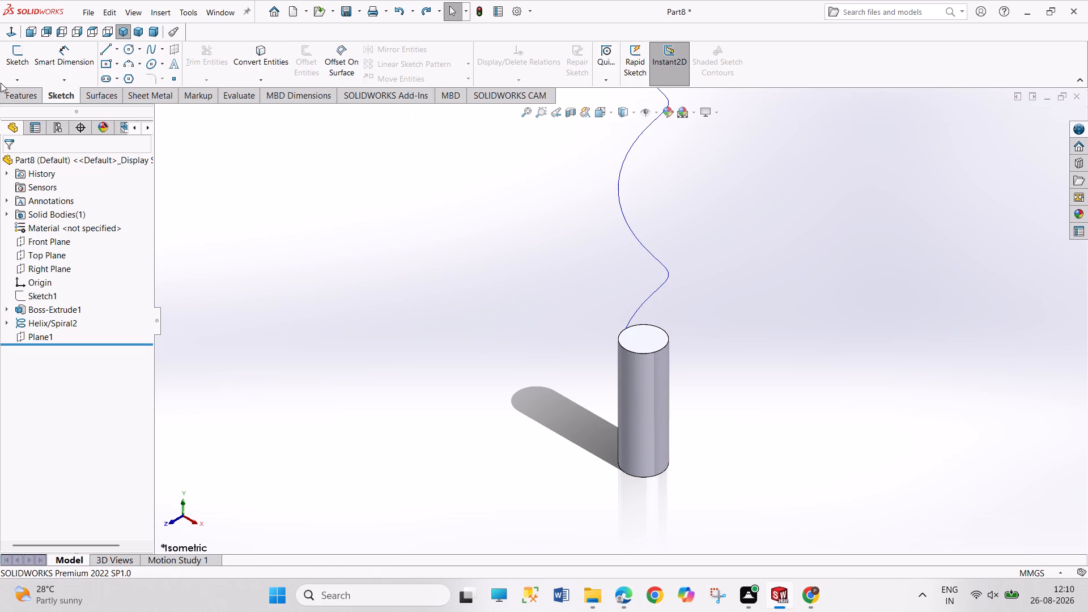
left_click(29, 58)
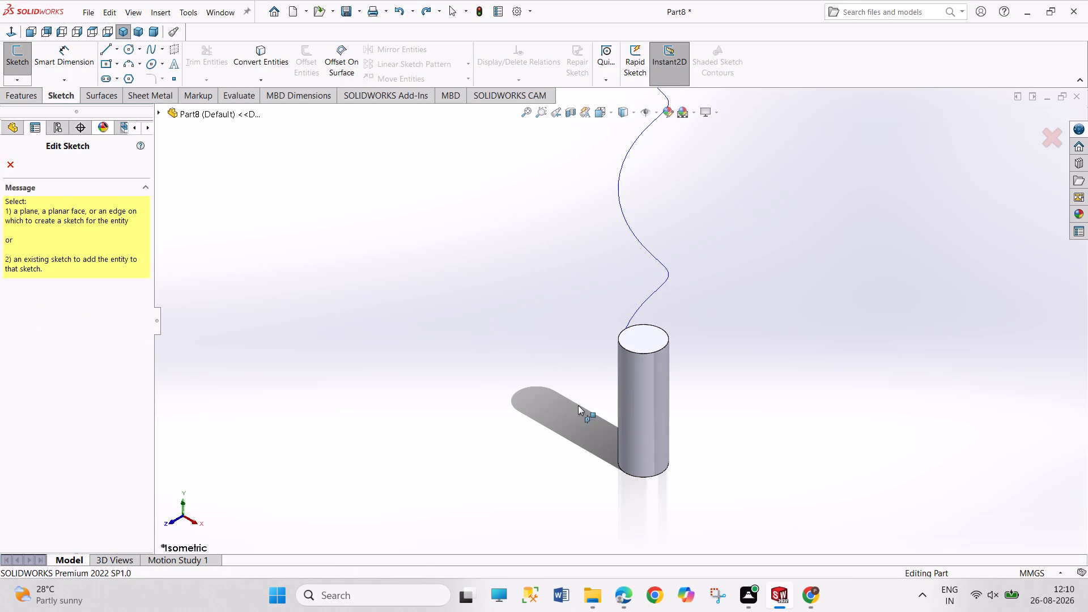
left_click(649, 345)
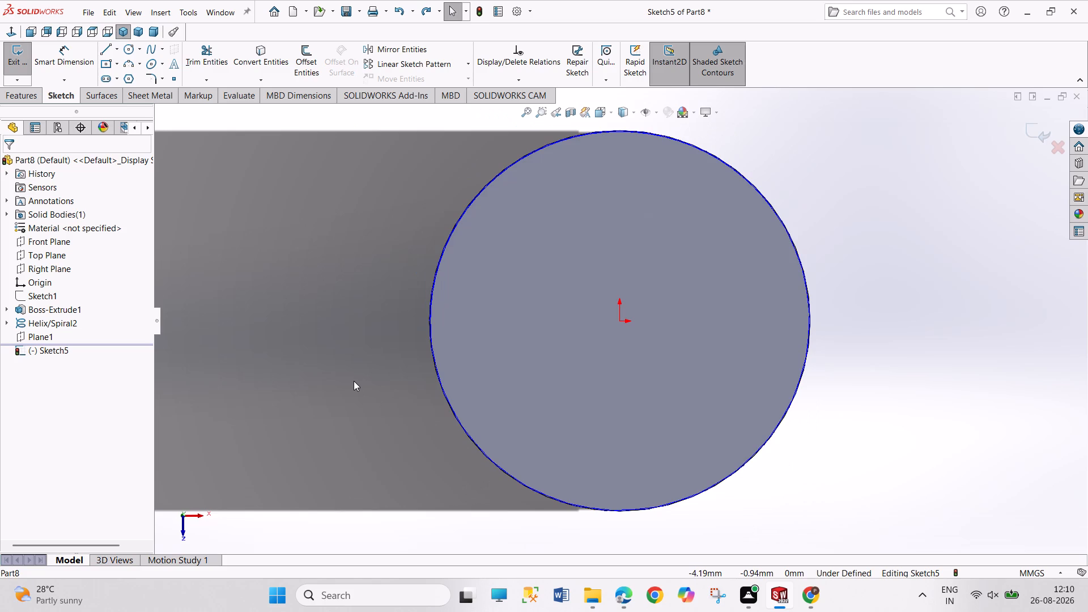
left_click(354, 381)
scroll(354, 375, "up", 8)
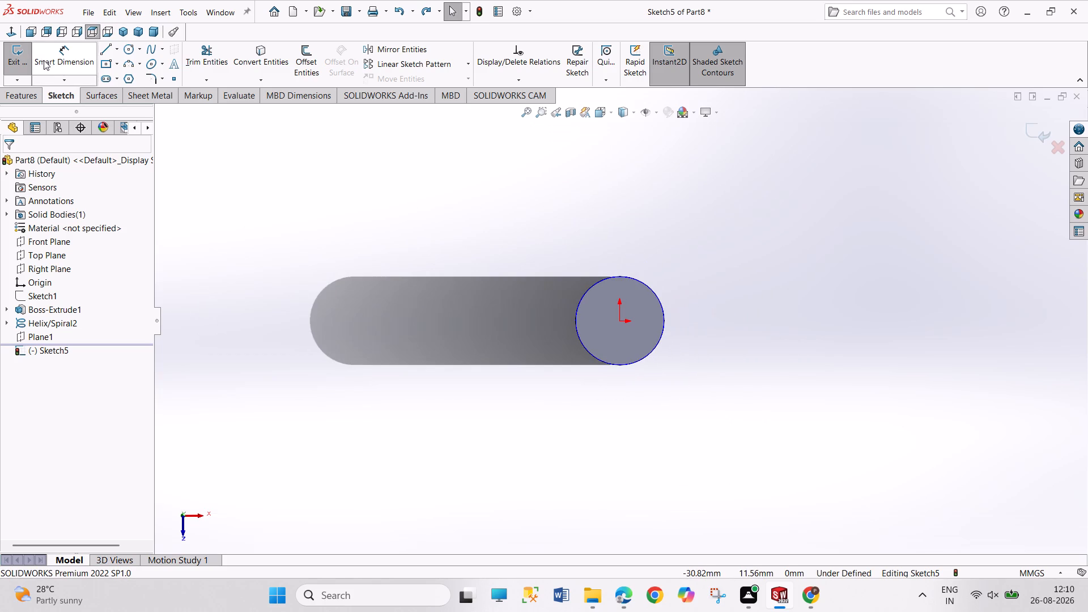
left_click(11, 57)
Start a new sketch on the cylinder's circular end face where the helix begins.
middle_click_drag(374, 296, 400, 207)
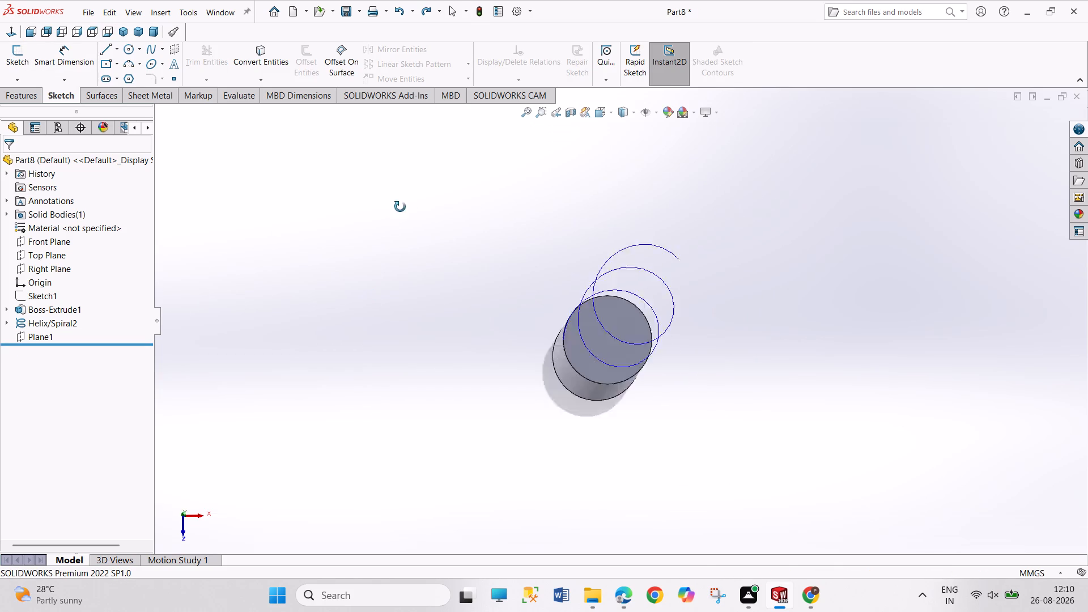
middle_click_drag(400, 207, 404, 184)
scroll(473, 444, "up", 1)
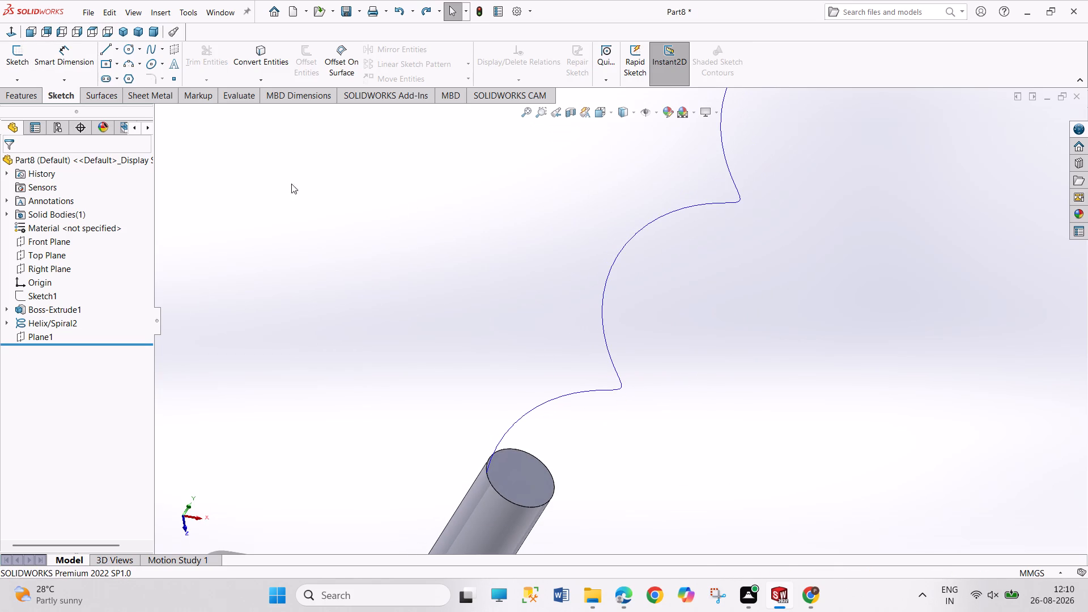
left_click(271, 160)
left_click(25, 49)
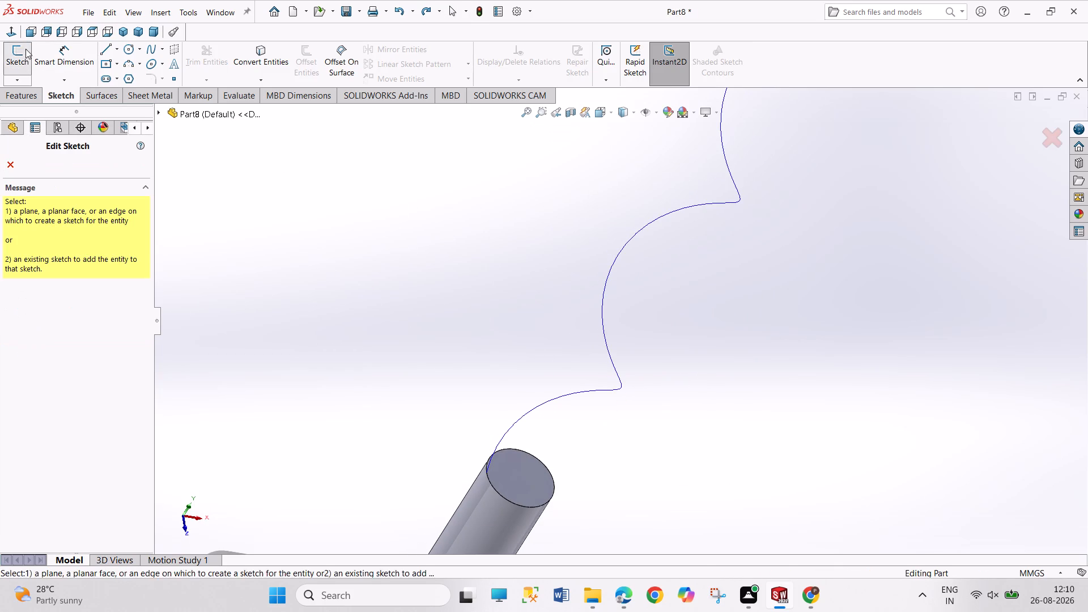
left_click(539, 486)
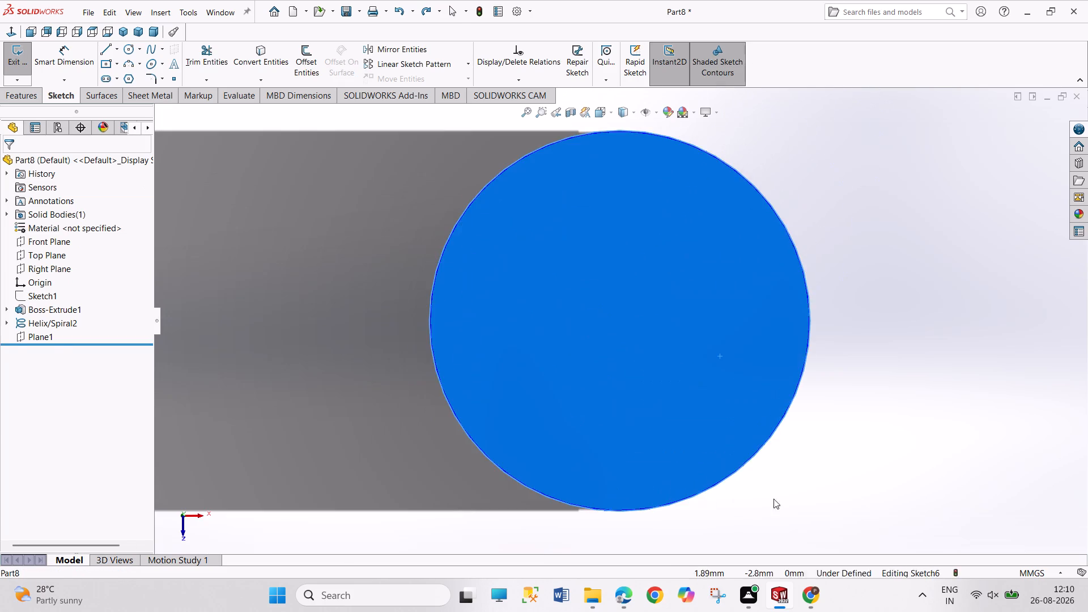
middle_click_drag(785, 488, 739, 466)
scroll(701, 441, "up", 5)
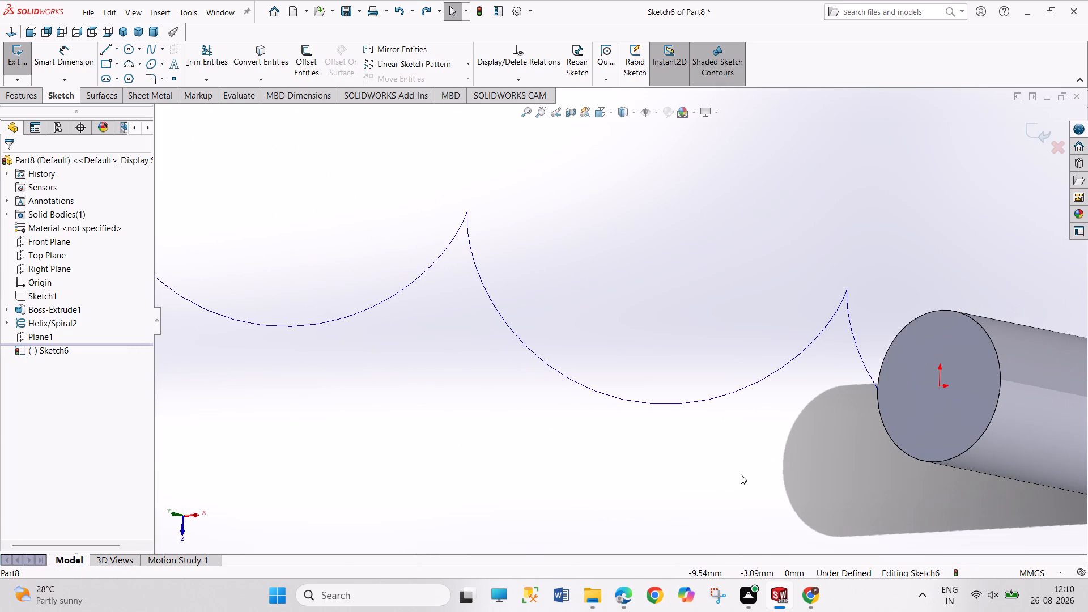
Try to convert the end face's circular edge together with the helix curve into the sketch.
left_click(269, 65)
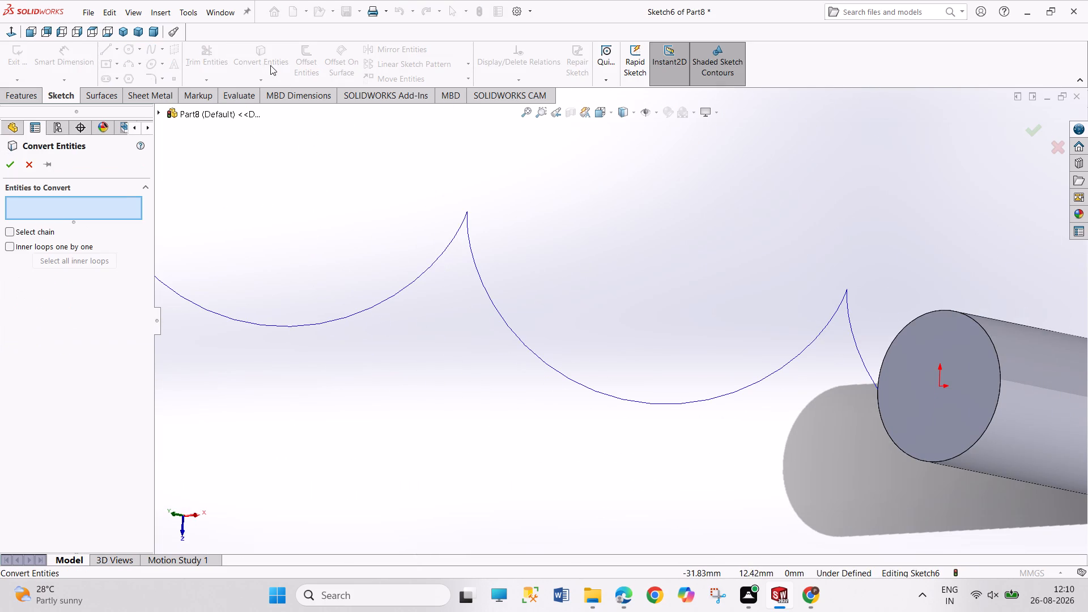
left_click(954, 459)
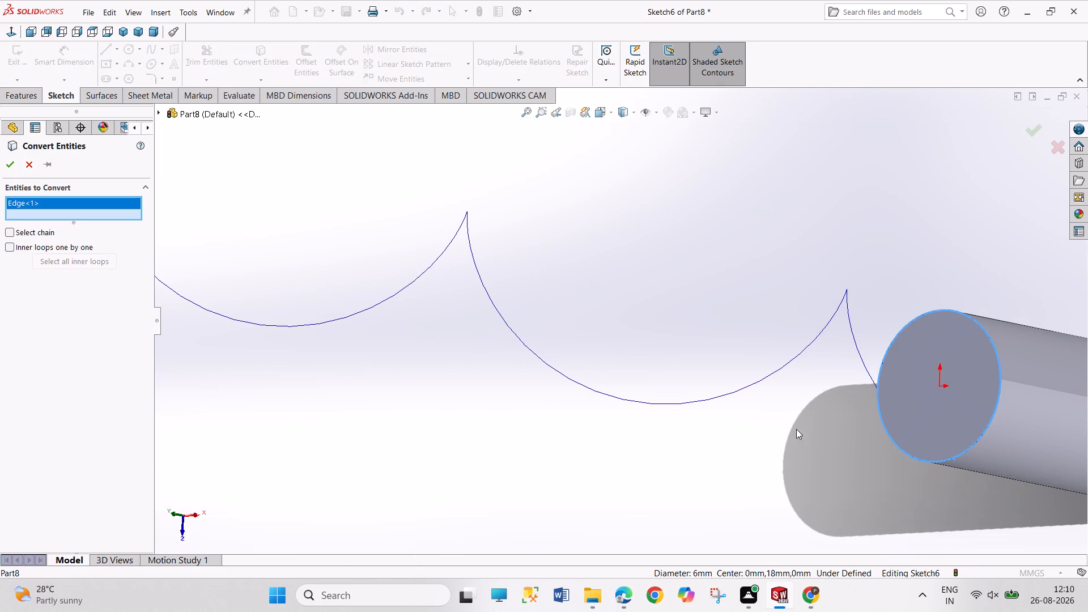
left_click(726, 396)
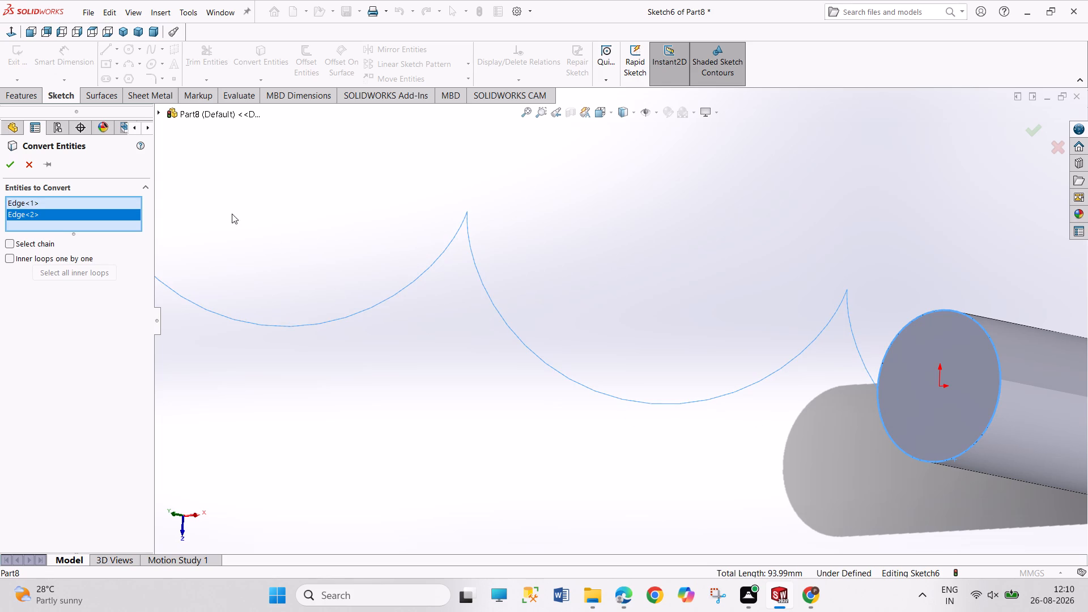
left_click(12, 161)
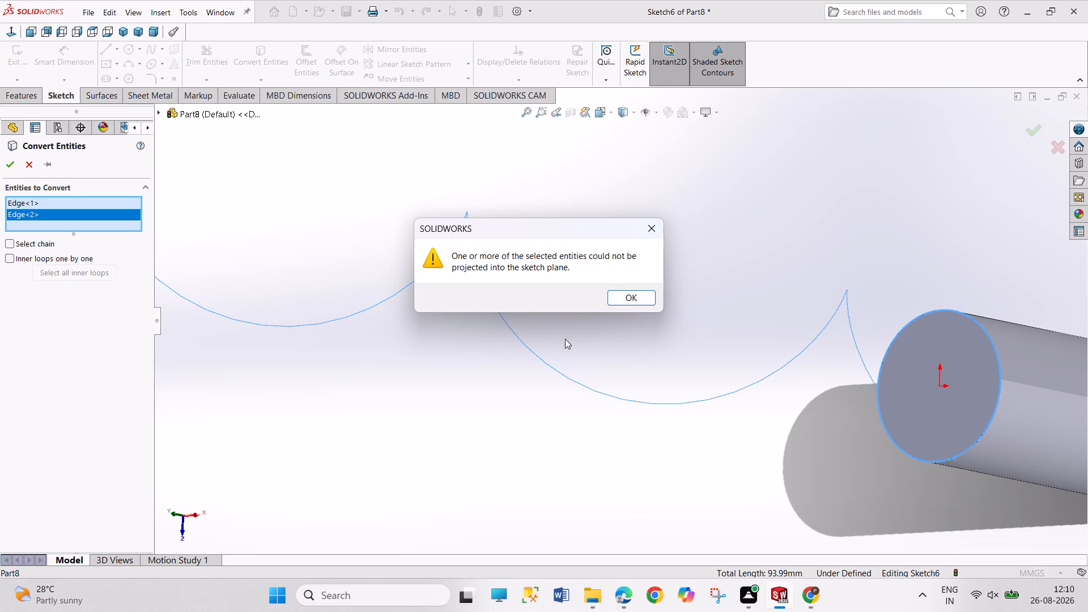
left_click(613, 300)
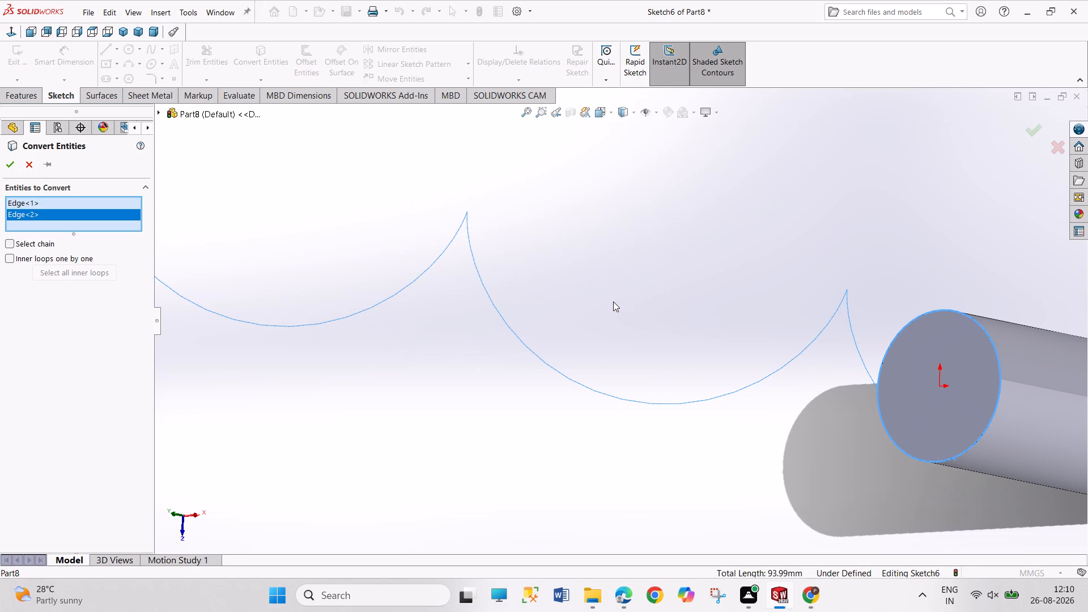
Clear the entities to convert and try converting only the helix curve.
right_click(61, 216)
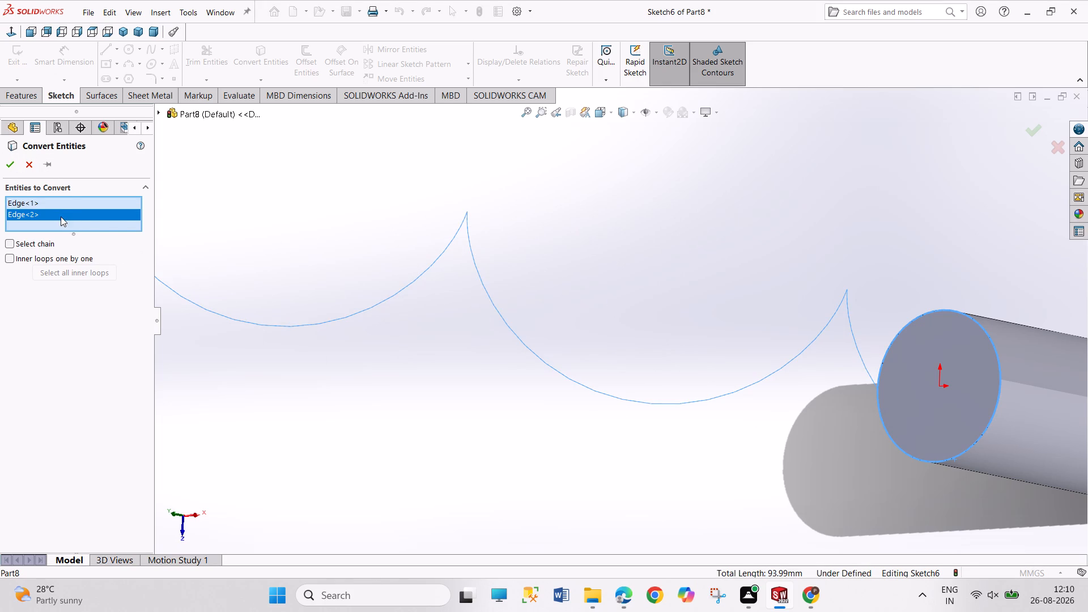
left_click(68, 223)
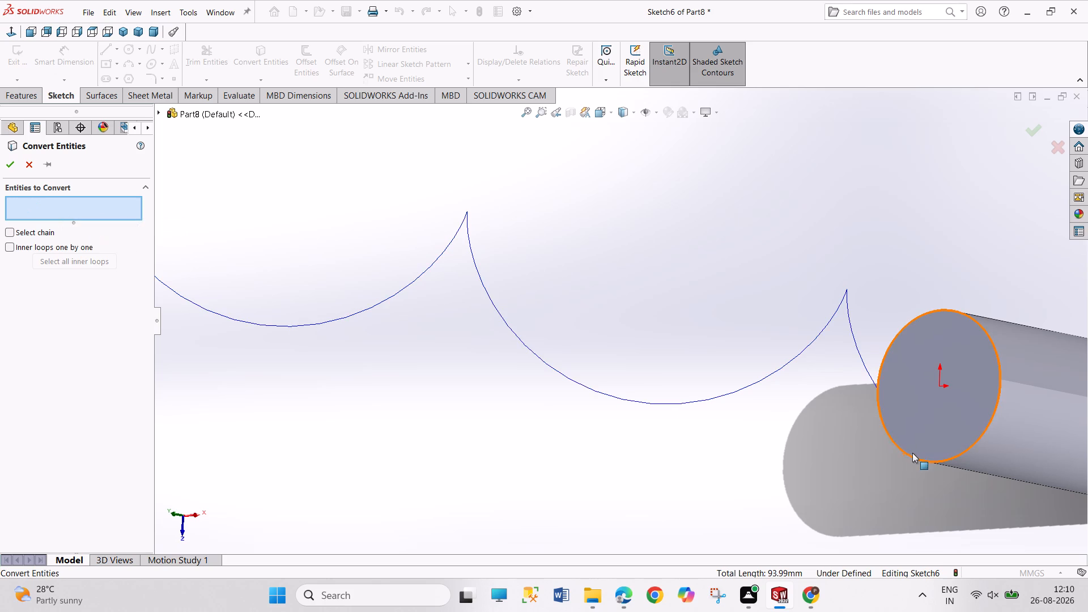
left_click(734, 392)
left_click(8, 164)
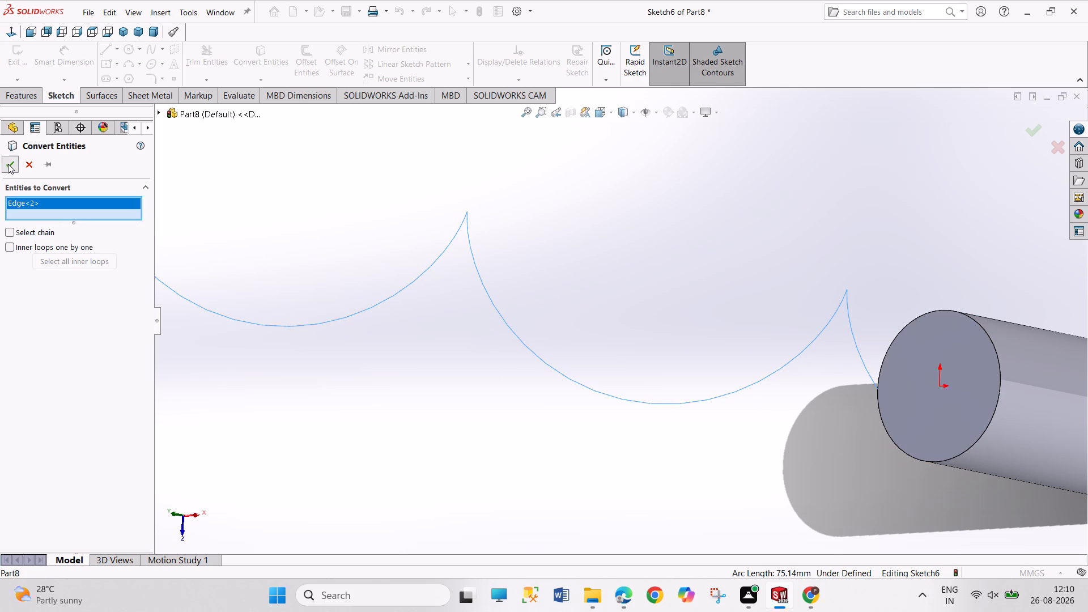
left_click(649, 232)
Replace the helix selection with the end face's circular edge, convert it into the sketch and exit the sketch.
right_click(56, 202)
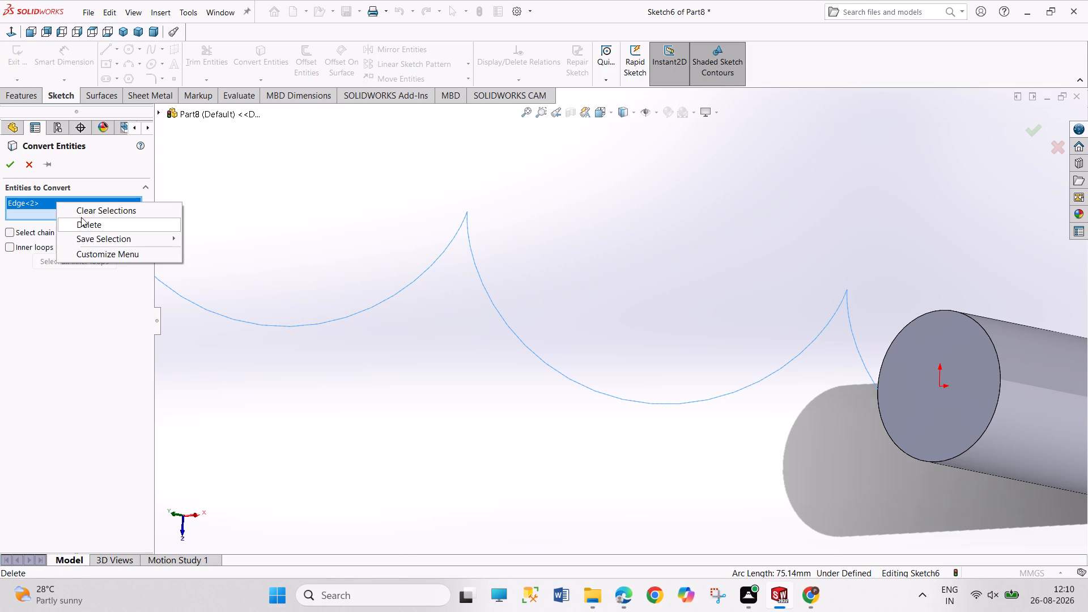
left_click(82, 212)
left_click(82, 210)
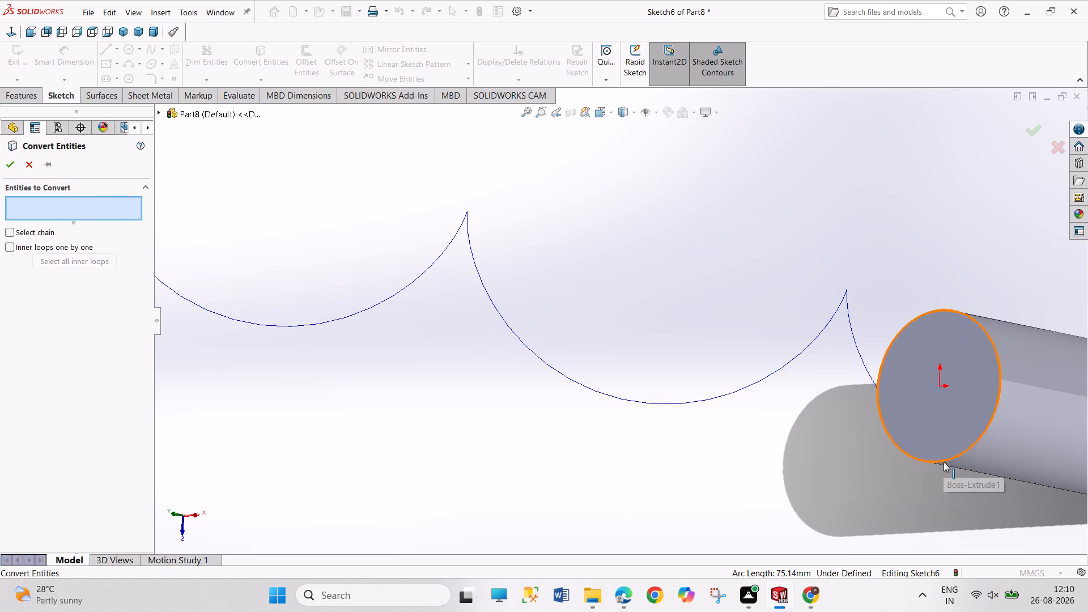
left_click(942, 463)
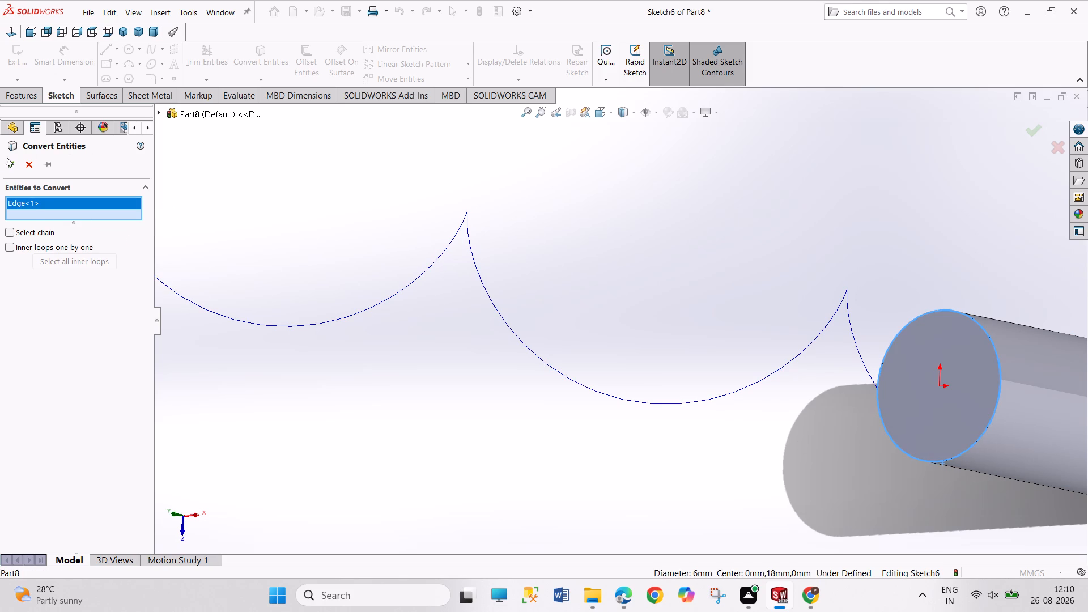
left_click(5, 159)
left_click(509, 460)
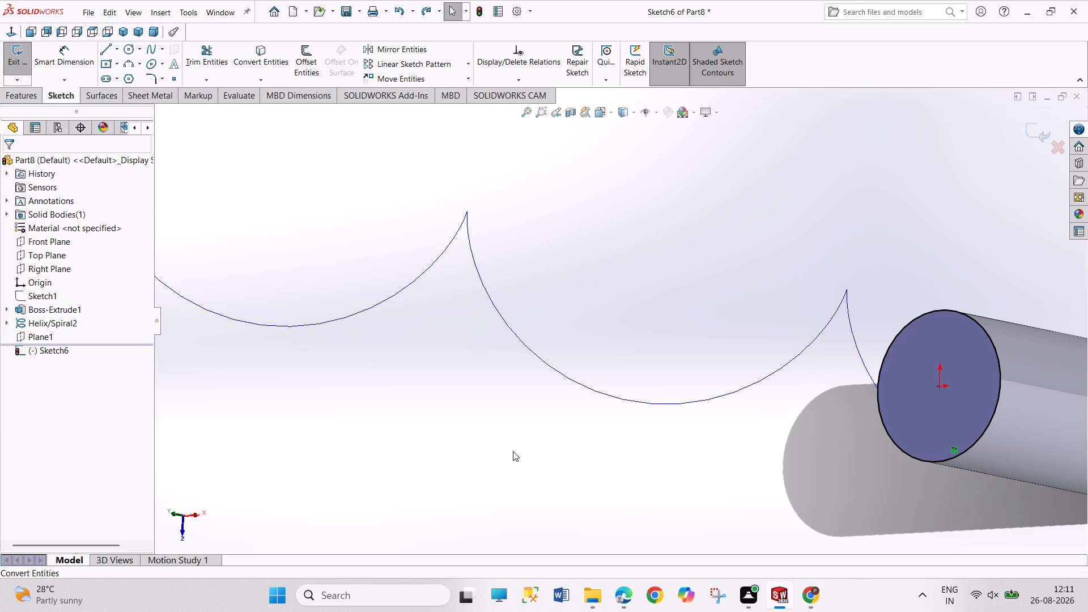
middle_click_drag(513, 450, 516, 413)
scroll(513, 399, "up", 4)
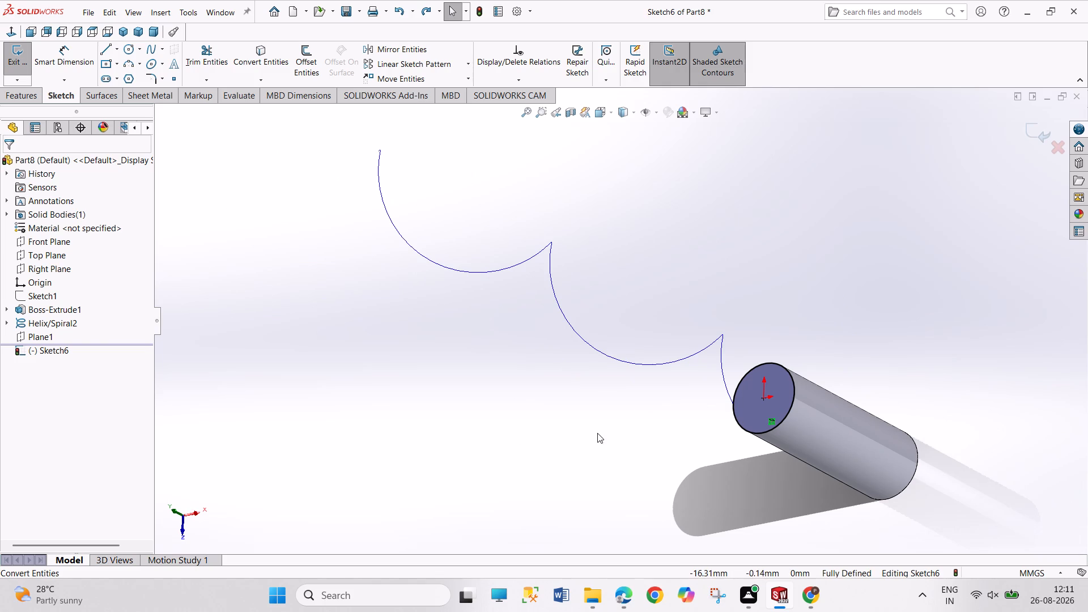
left_click(597, 433)
scroll(764, 329, "down", 1)
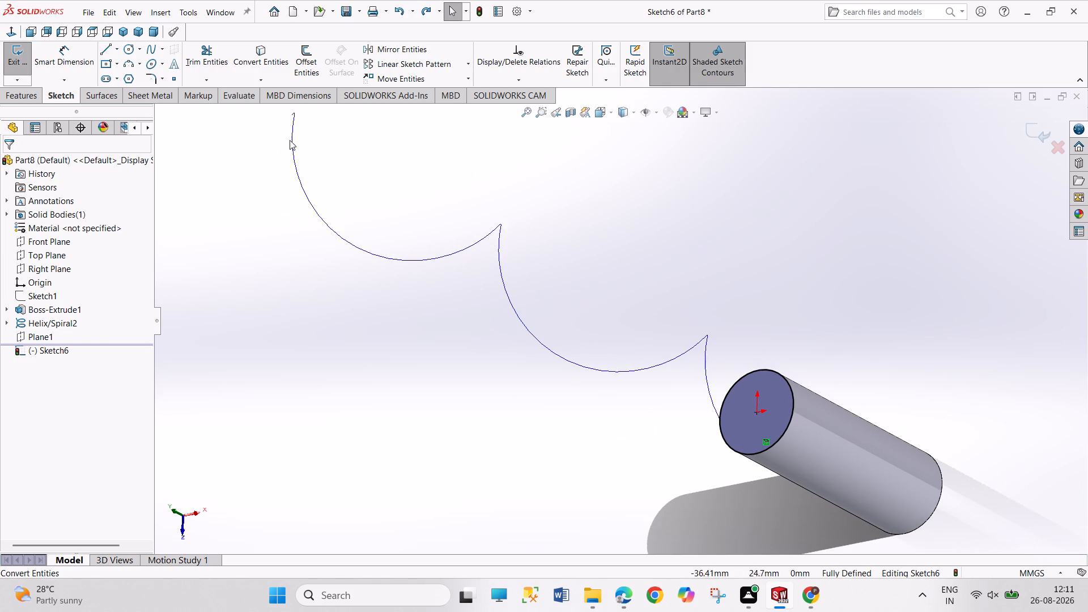
left_click(25, 55)
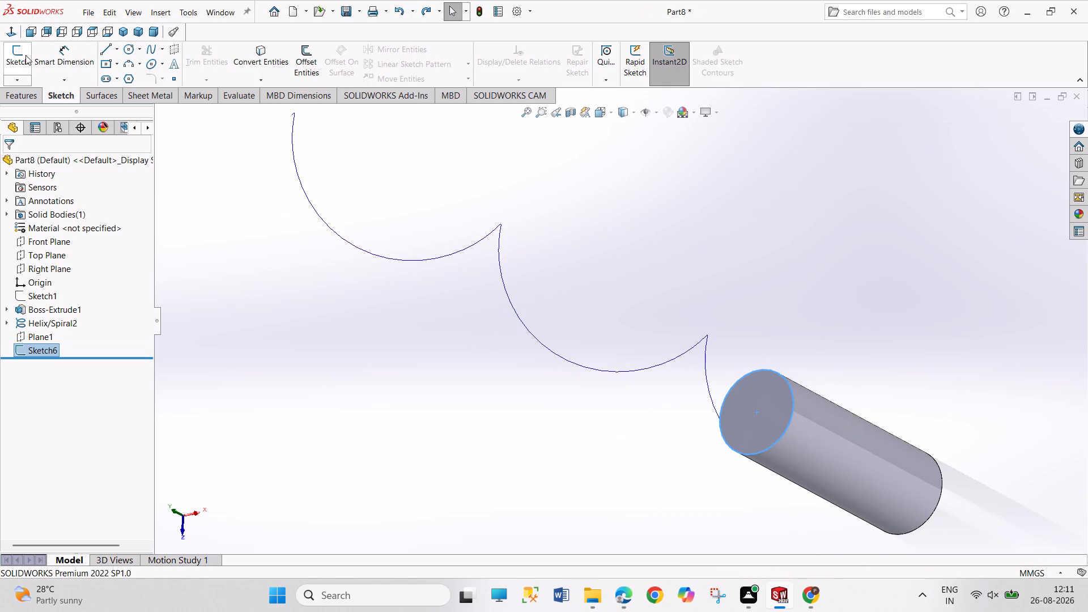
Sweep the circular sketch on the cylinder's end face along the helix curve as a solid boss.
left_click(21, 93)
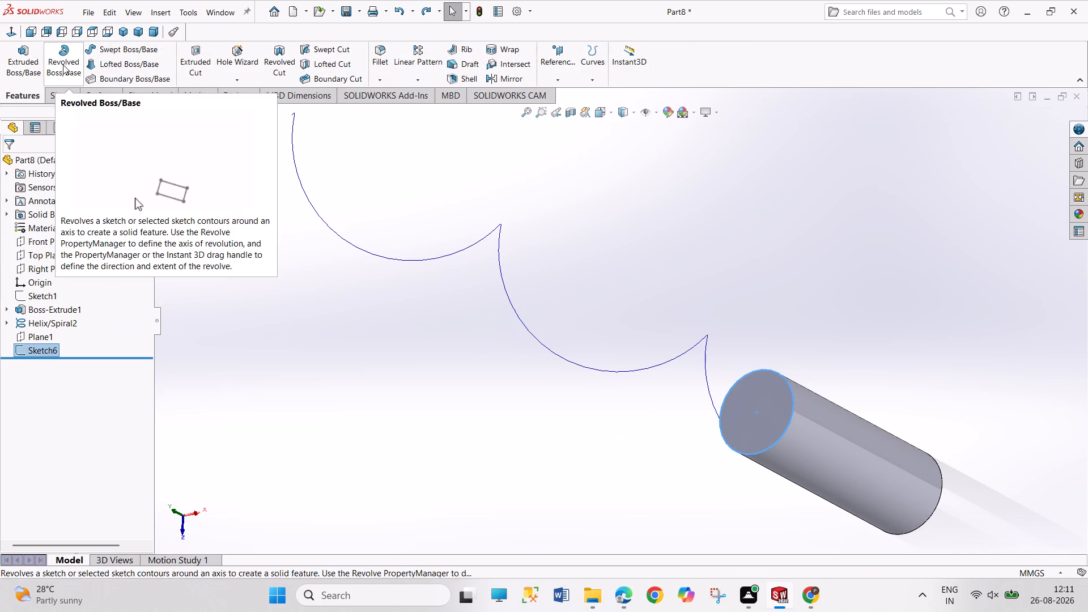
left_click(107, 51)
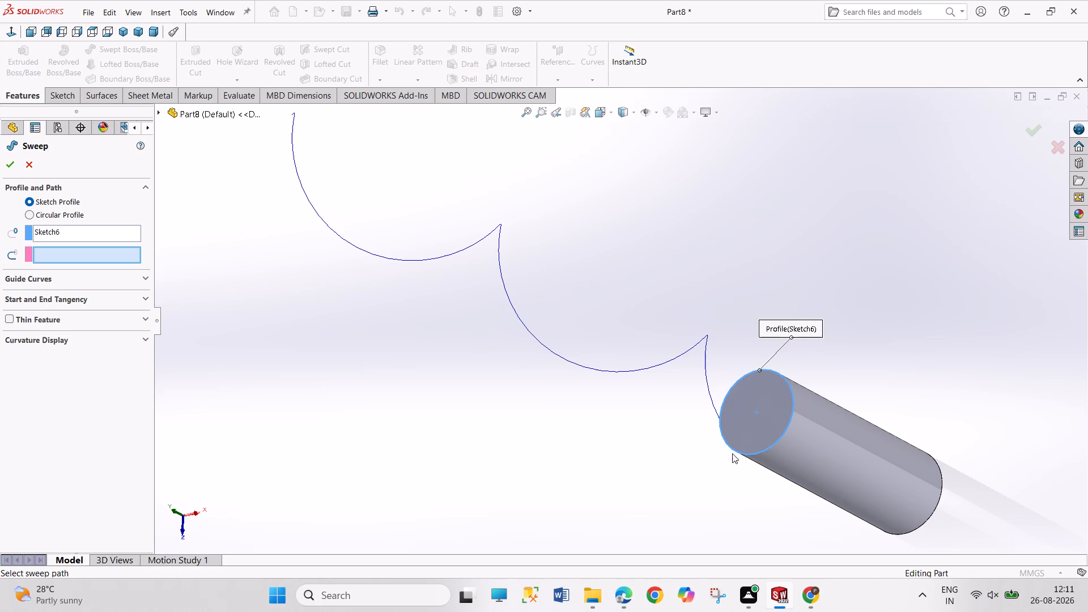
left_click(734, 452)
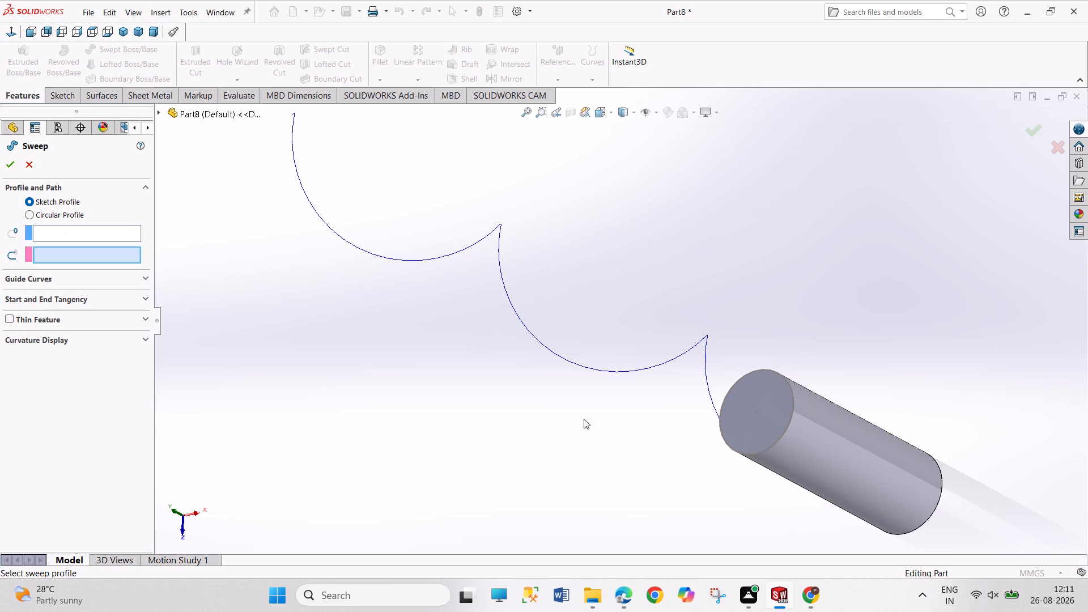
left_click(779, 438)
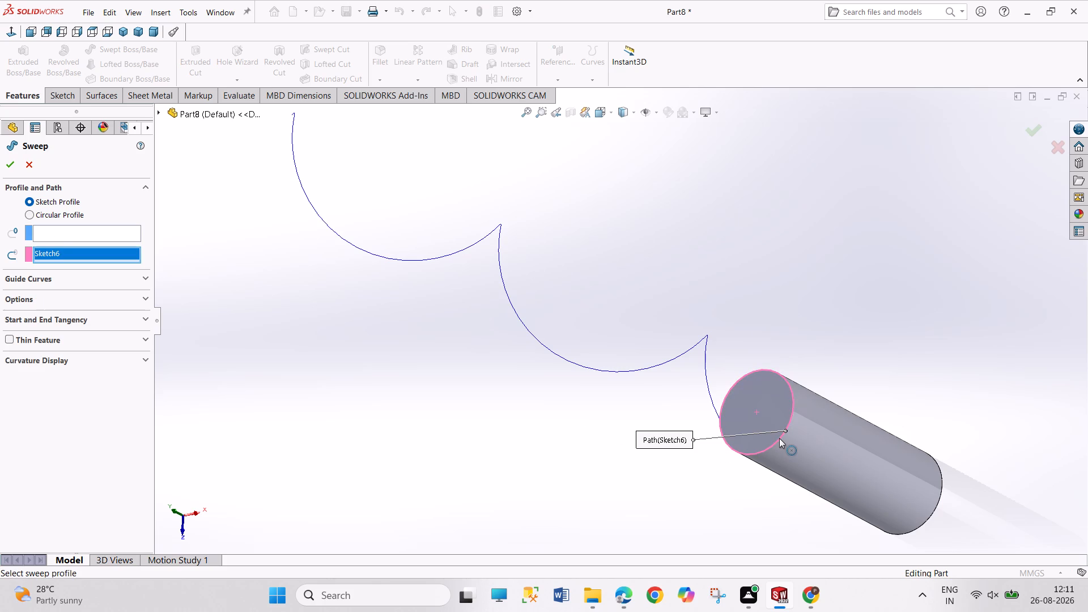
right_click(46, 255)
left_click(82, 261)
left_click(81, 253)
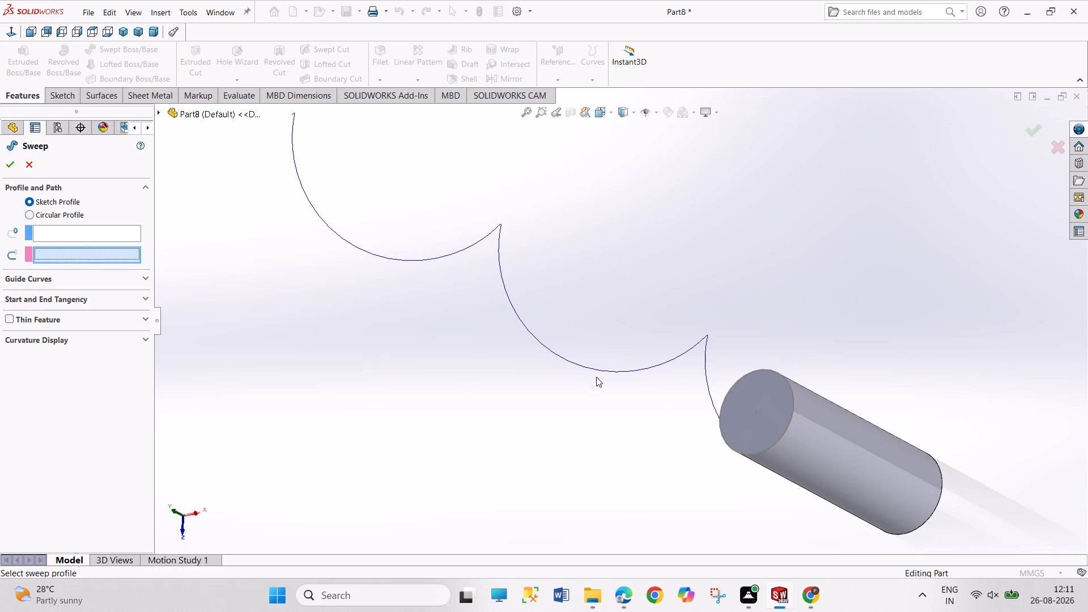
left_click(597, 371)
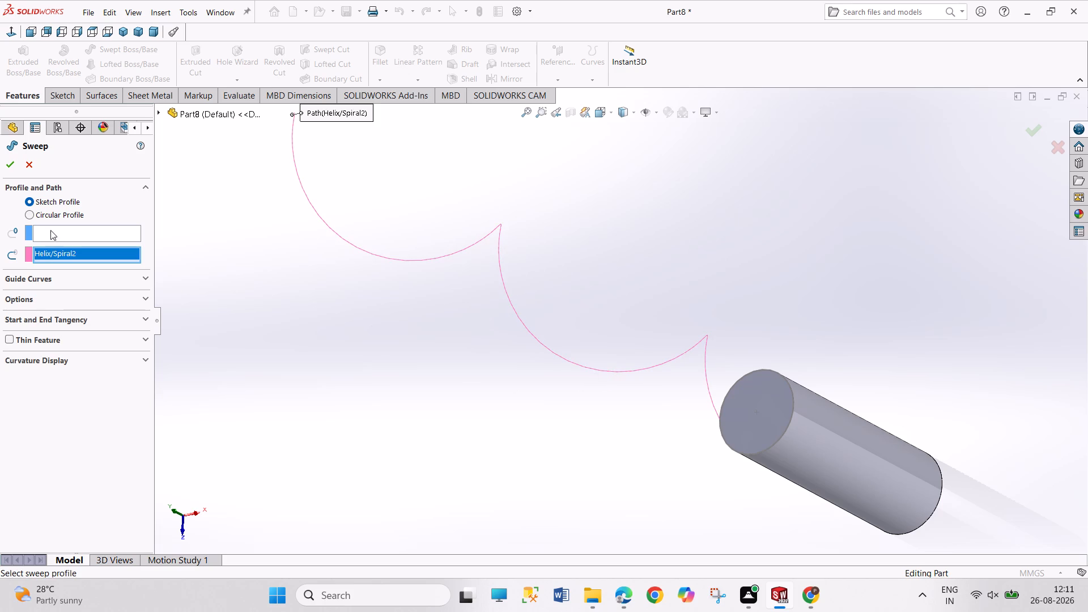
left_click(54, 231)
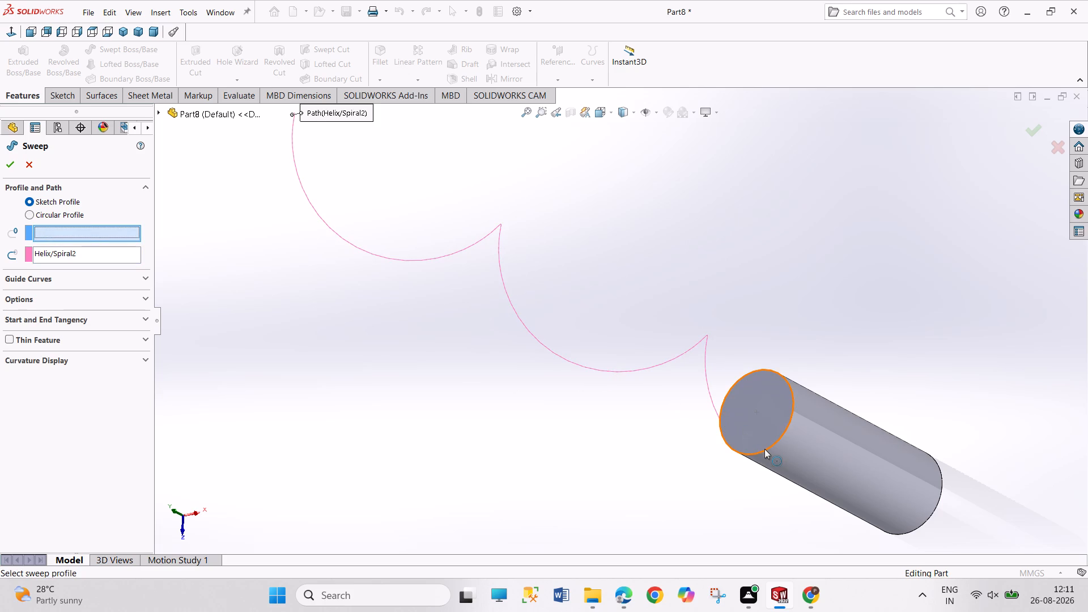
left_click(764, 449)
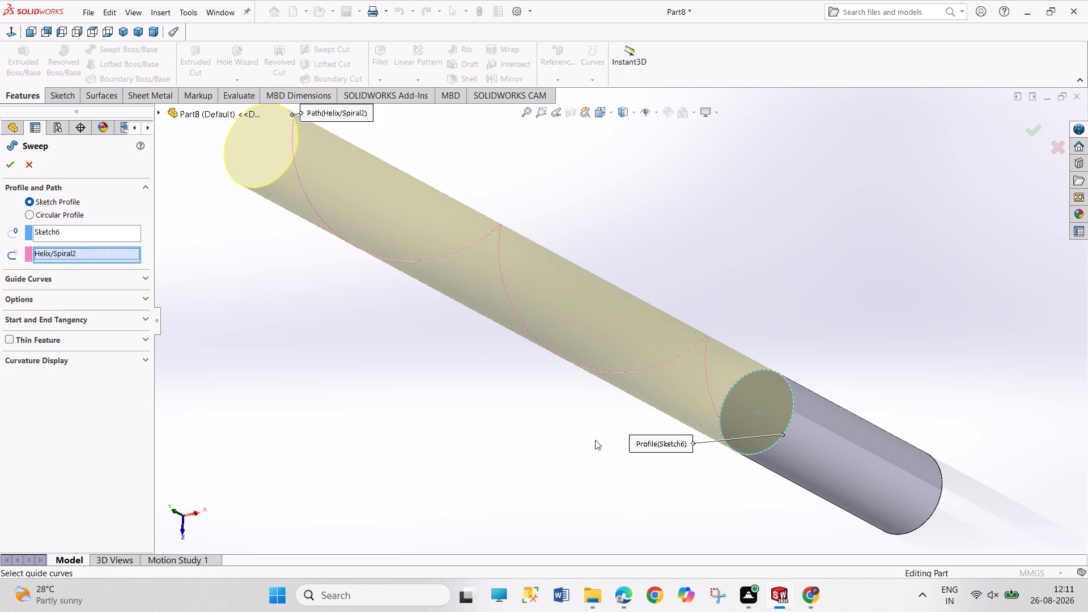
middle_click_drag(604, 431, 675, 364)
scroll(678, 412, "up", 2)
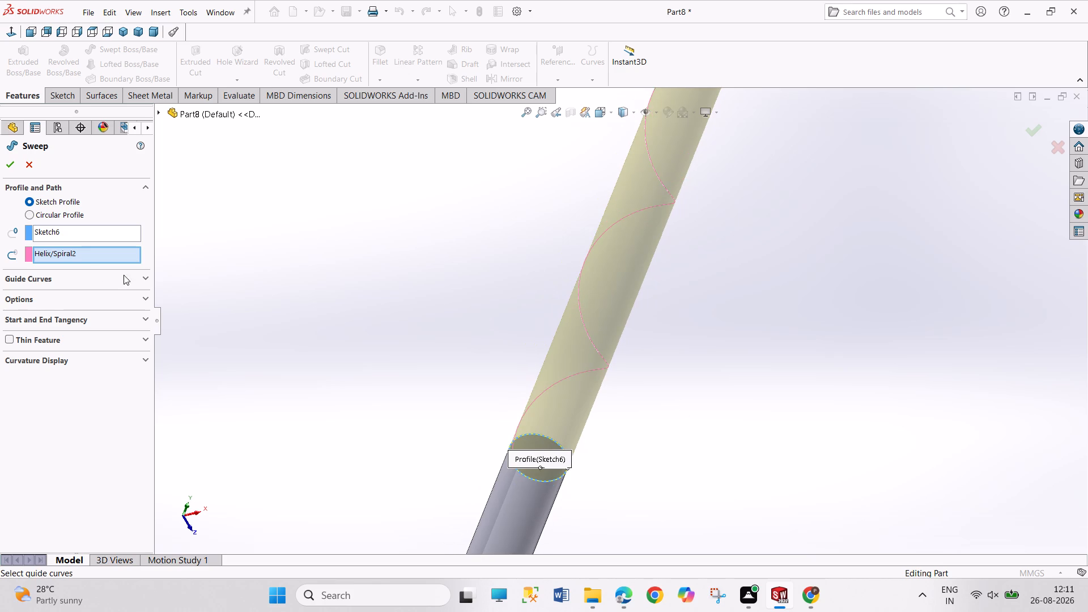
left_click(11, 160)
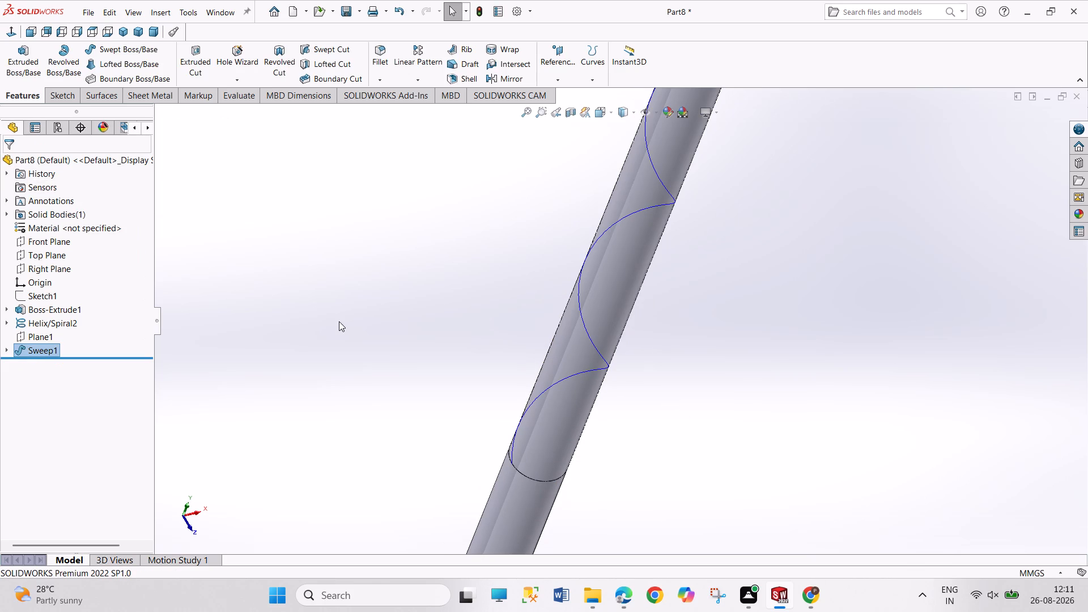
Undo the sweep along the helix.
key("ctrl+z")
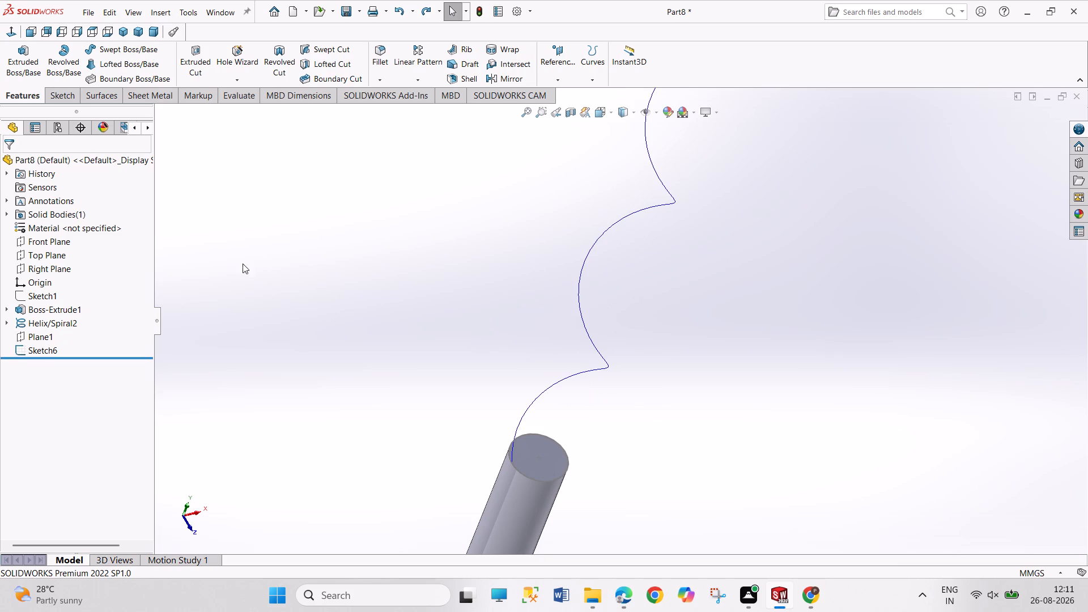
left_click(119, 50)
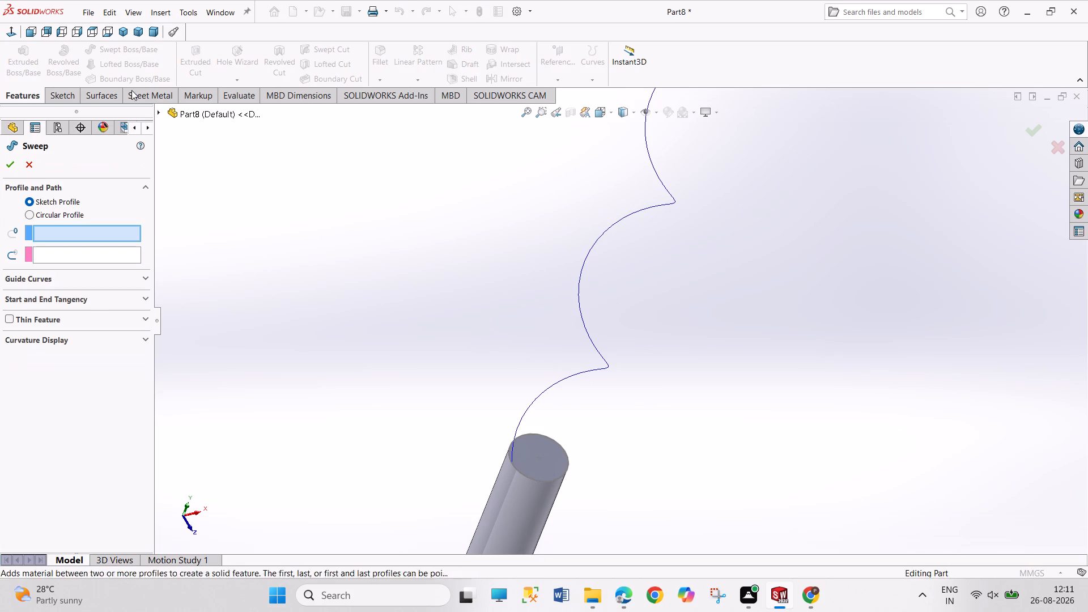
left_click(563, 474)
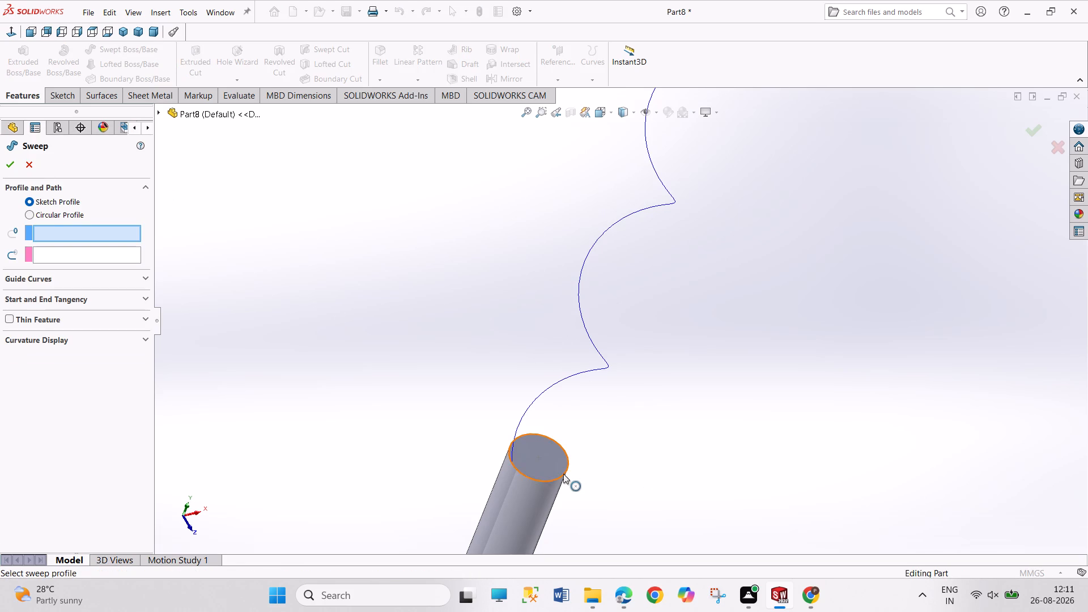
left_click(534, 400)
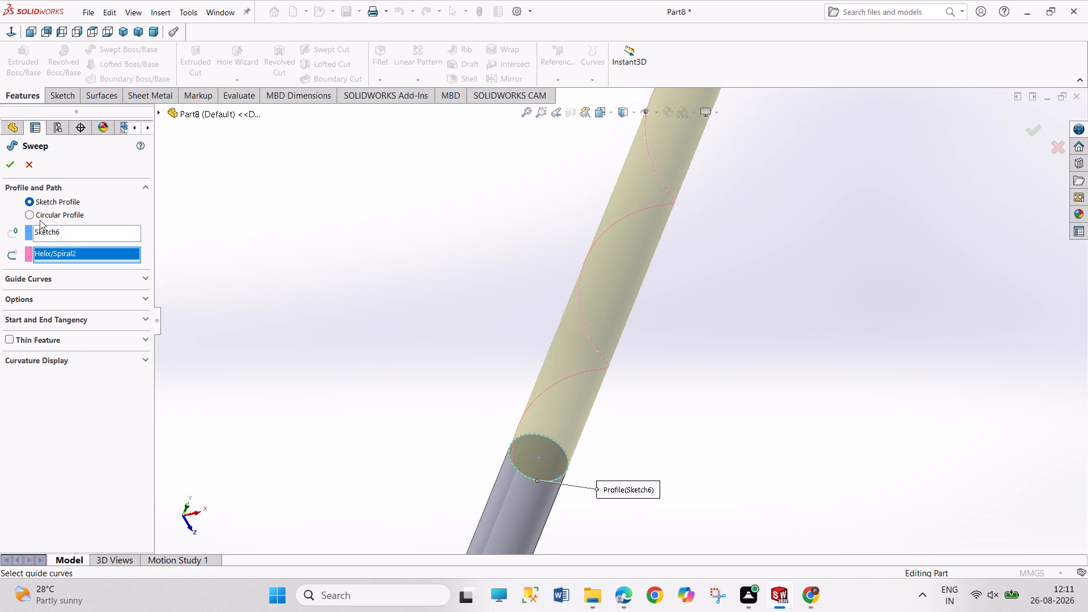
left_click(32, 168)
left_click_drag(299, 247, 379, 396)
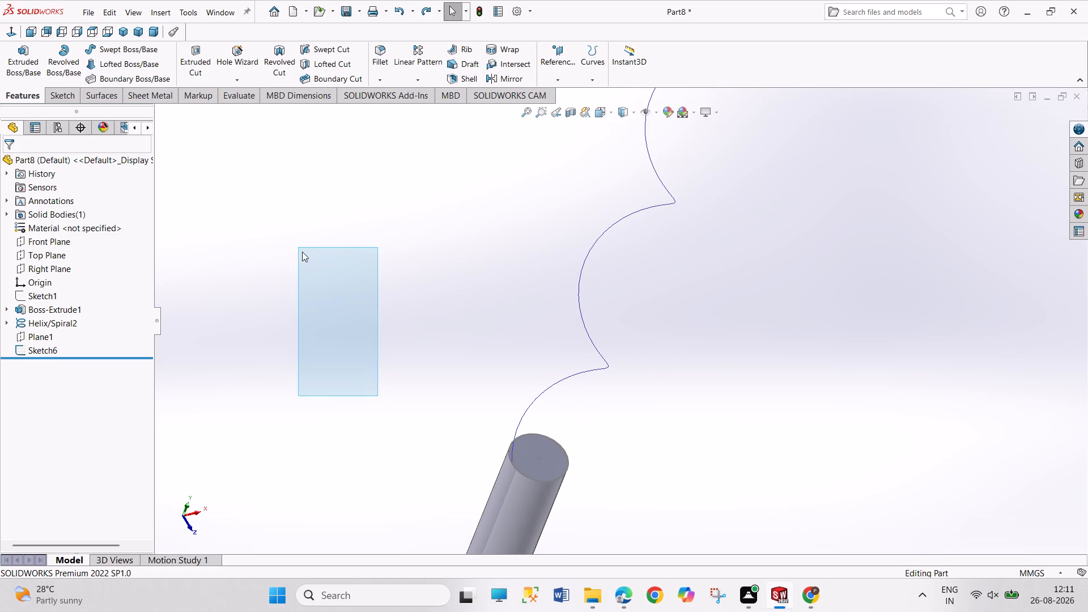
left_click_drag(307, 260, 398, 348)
Examine the helix curve and where it meets the cylinder's end face.
left_click(558, 380)
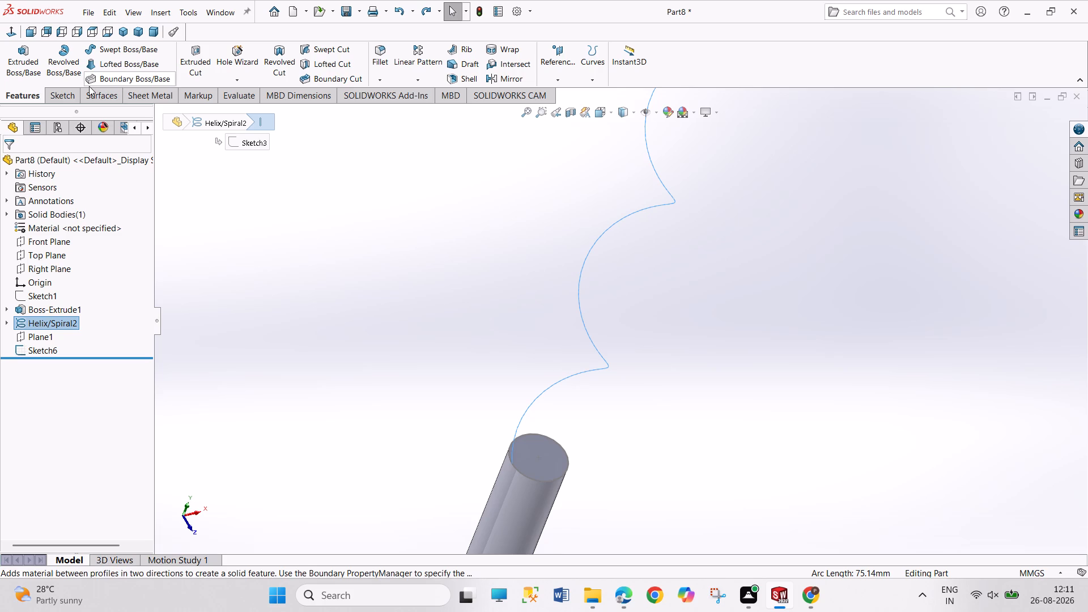
middle_click_drag(613, 331, 596, 324)
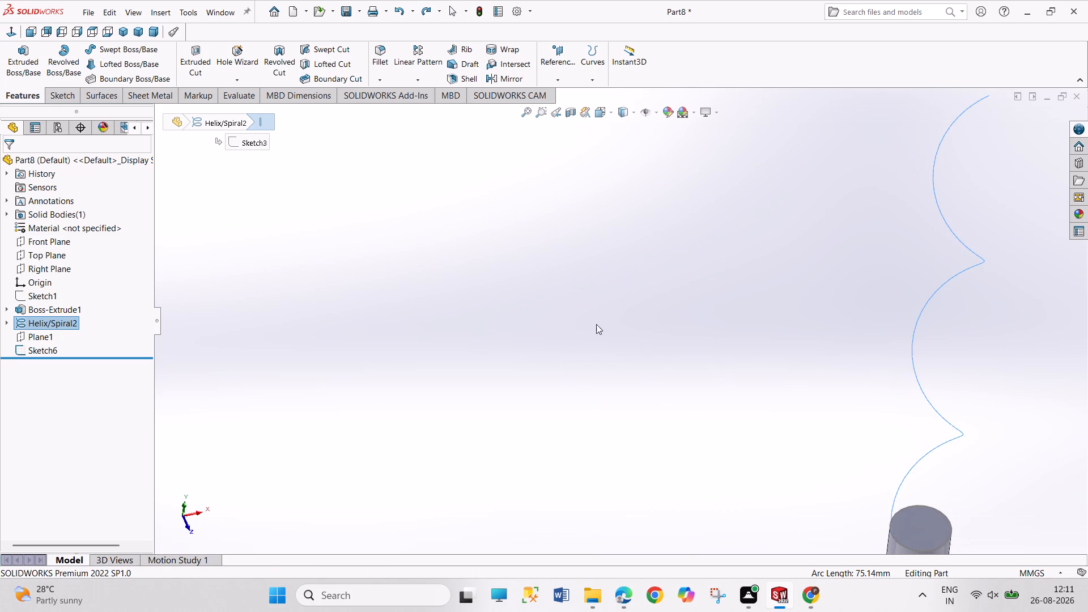
scroll(998, 441, "up", 3)
middle_click_drag(889, 375, 867, 371)
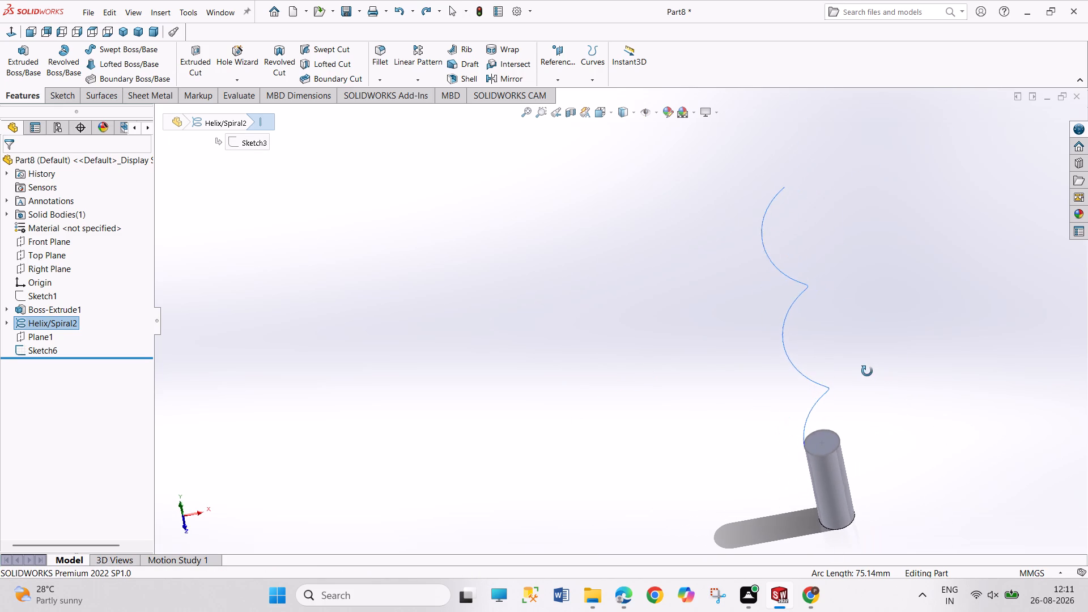
middle_click_drag(867, 371, 866, 370)
scroll(880, 453, "down", 2)
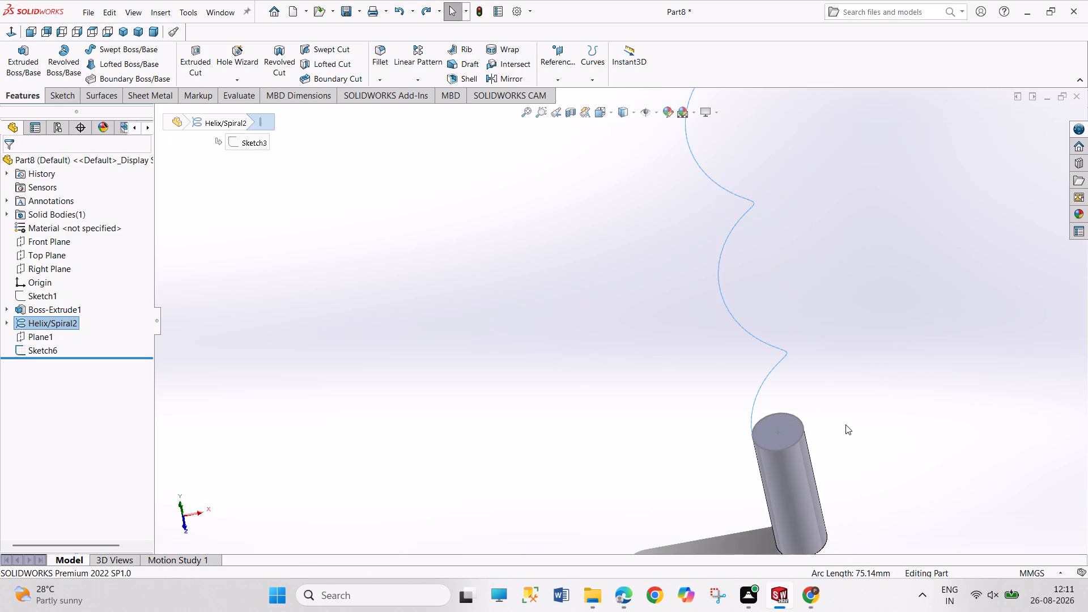
scroll(841, 415, "down", 4)
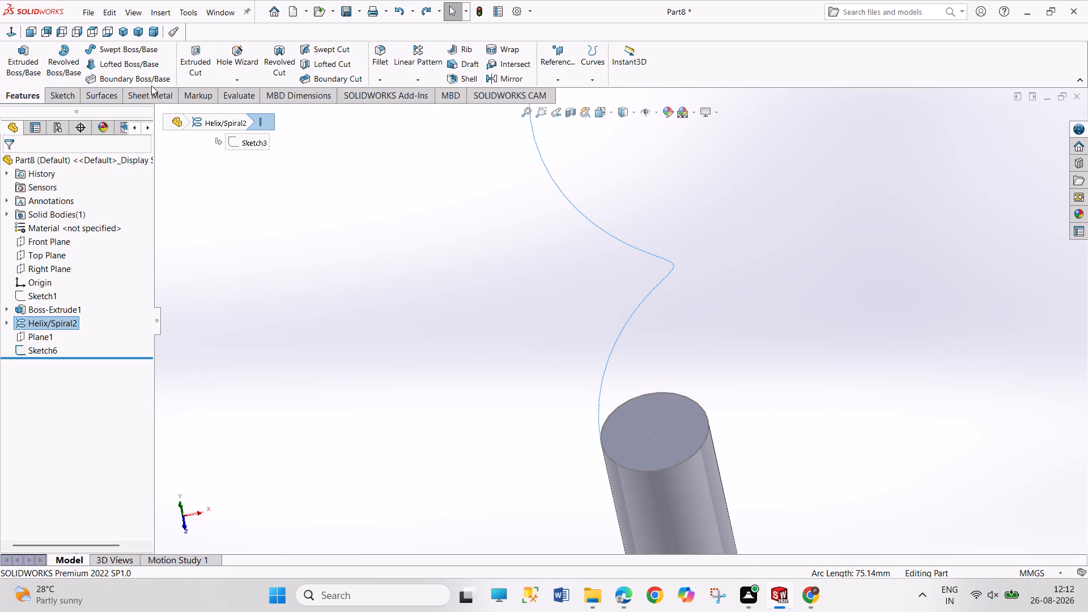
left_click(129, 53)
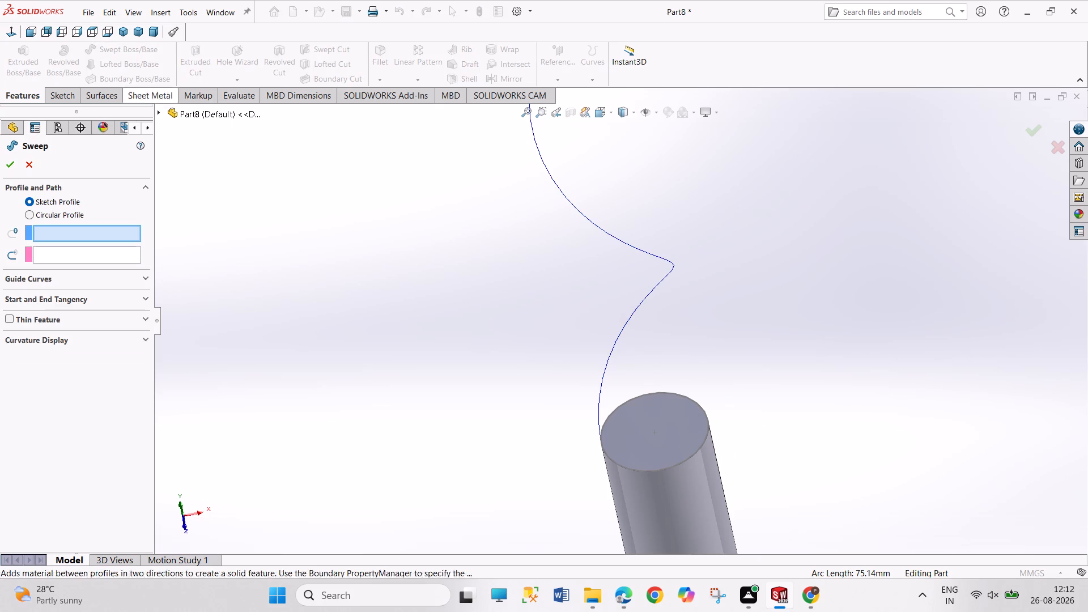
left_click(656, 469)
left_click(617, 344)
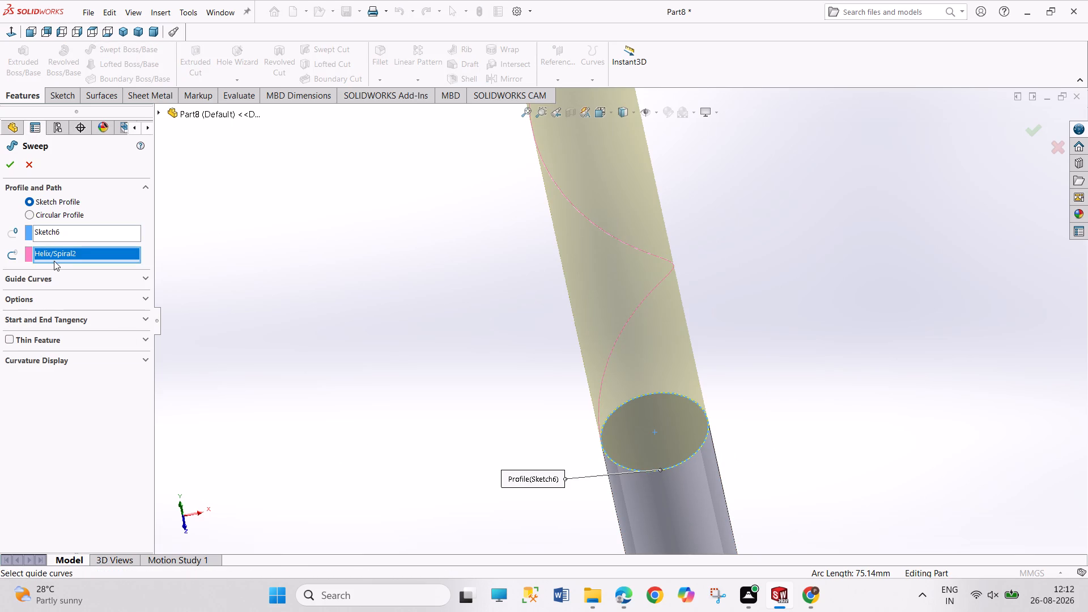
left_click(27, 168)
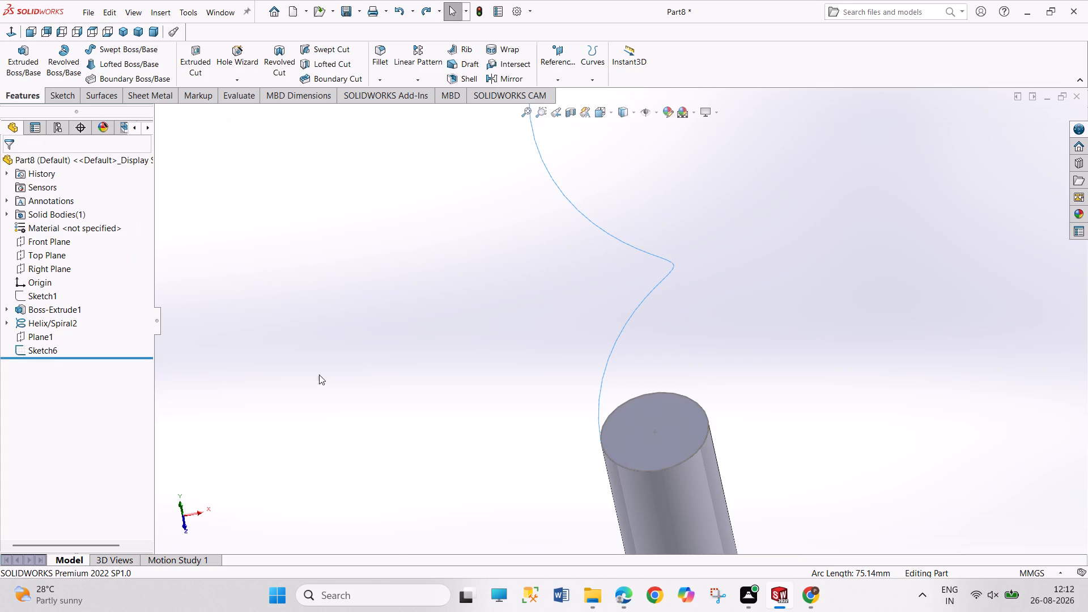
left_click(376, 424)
Undo the end-face profile sketch, the reference plane, the helix and its base circle sketch, back to only the extruded cylinder.
key("ctrl+z")
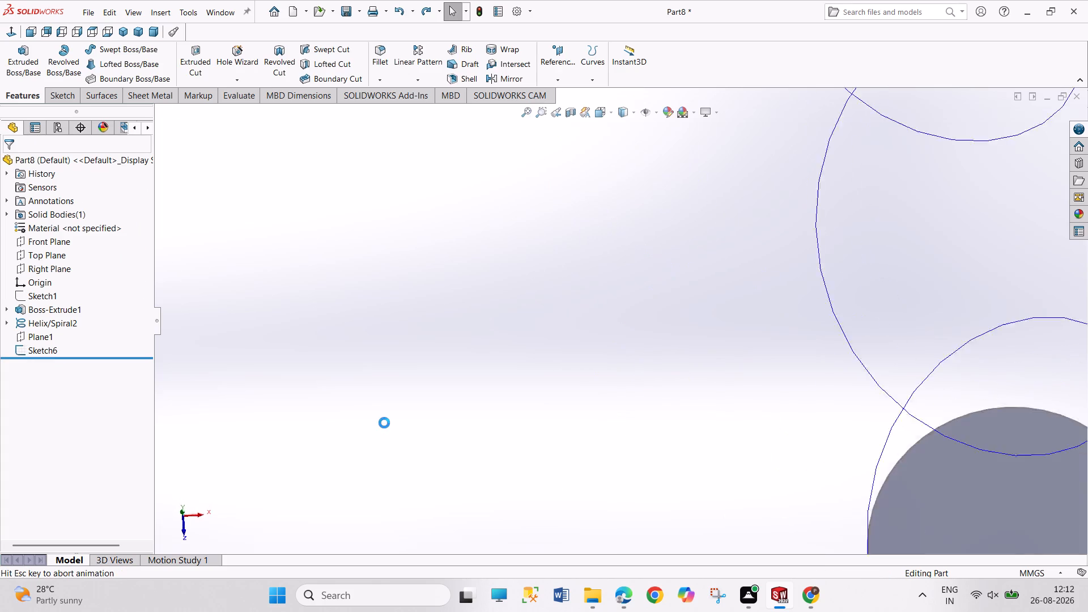
key("ctrl+z")
key("ctrl+z")
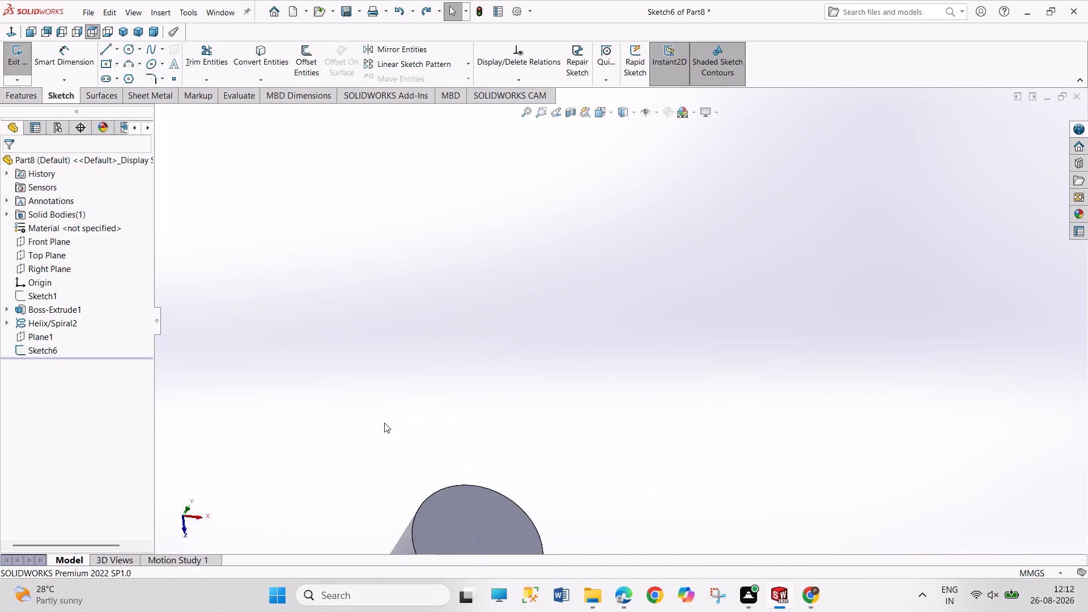
key("ctrl+z")
key("ctrl+z")
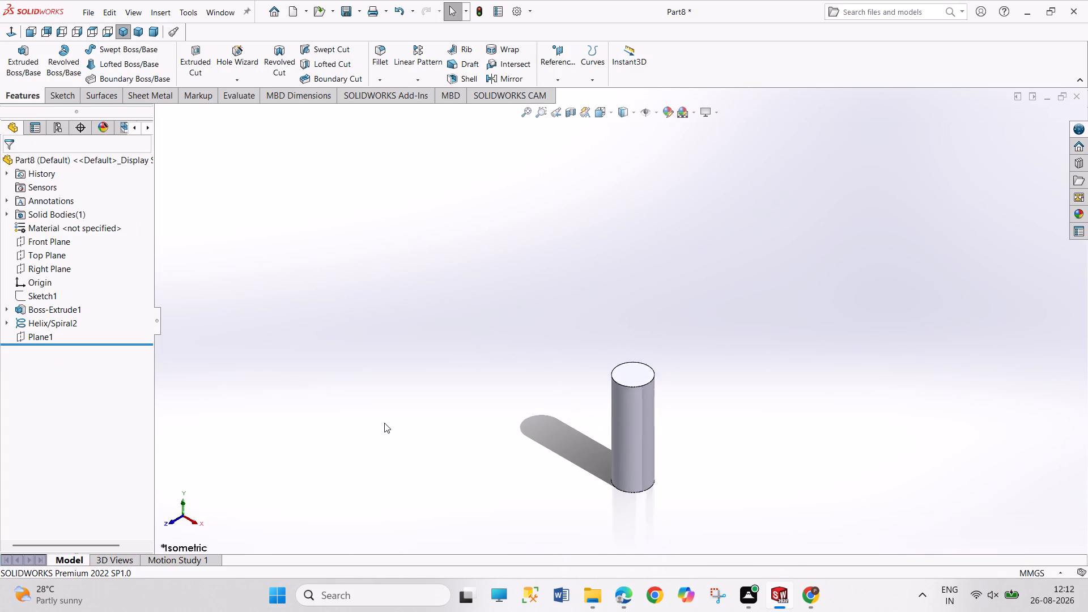
key("ctrl+z")
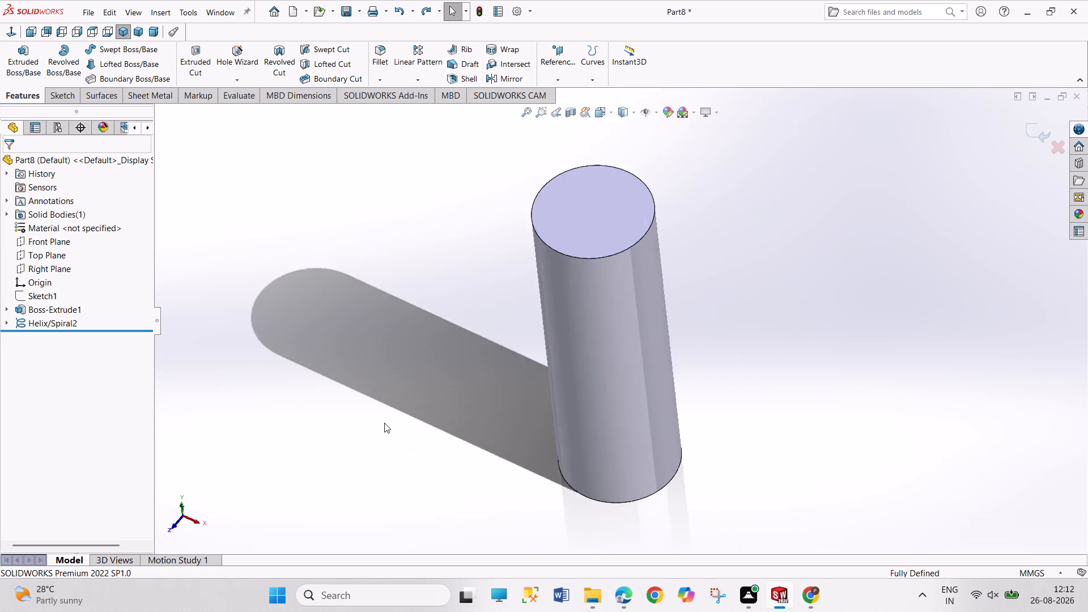
key("ctrl+z")
key("ctrl+z")
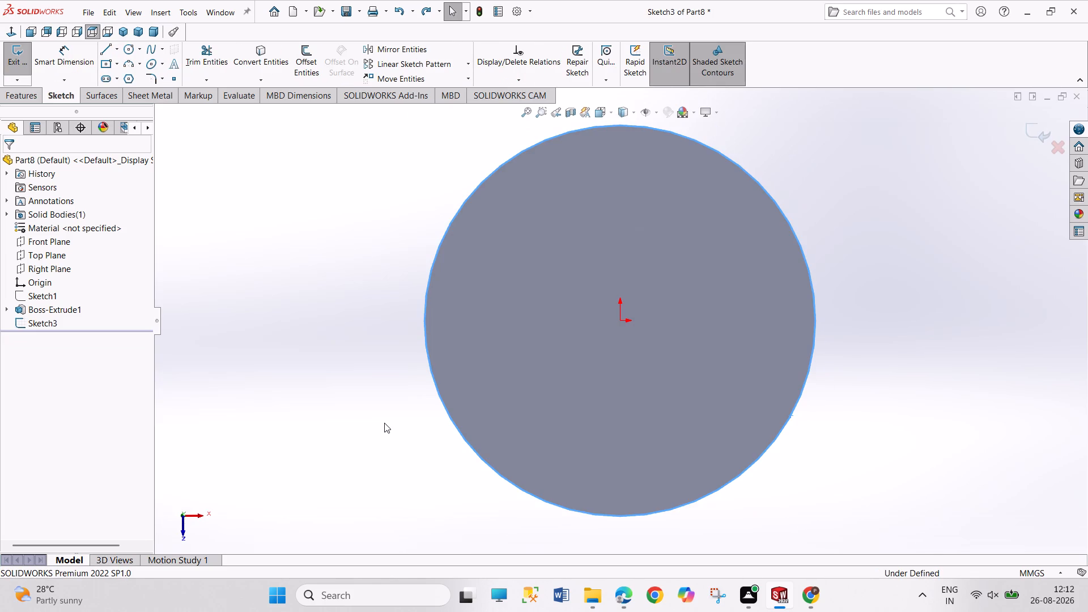
key("ctrl+z")
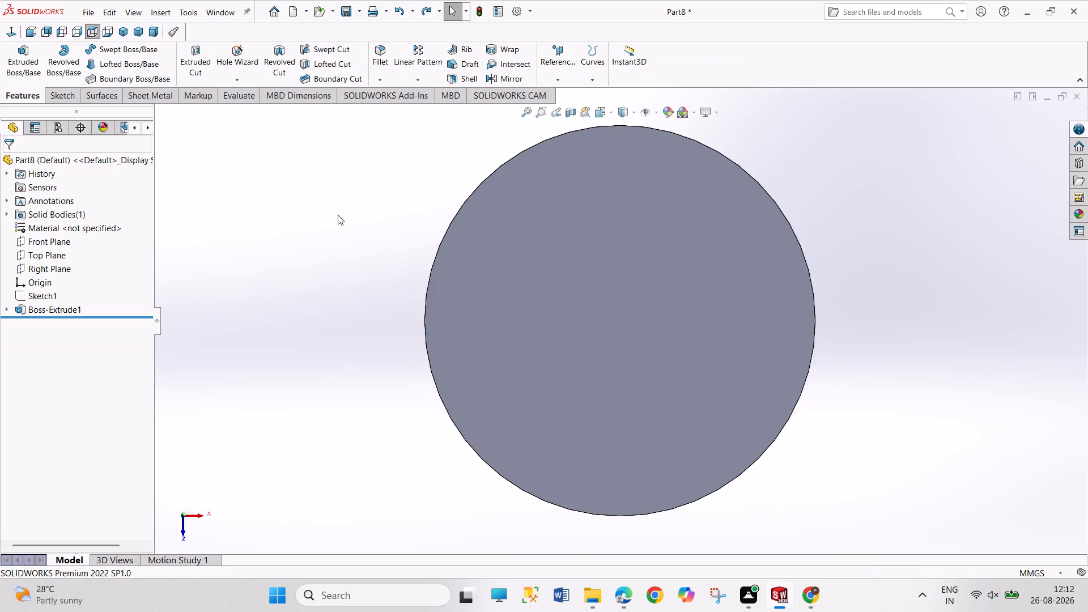
left_click(130, 29)
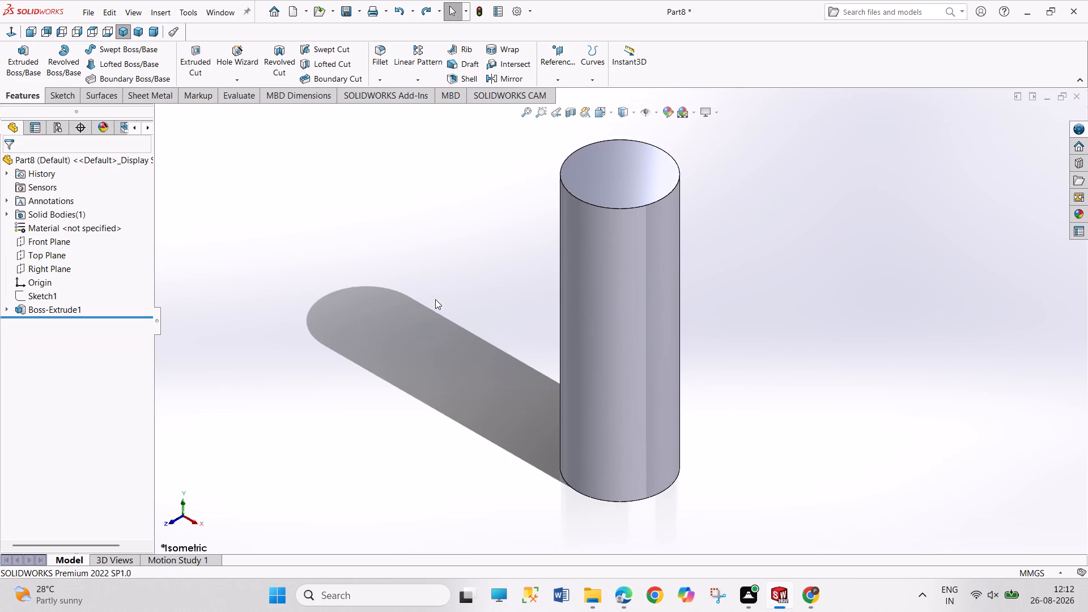
left_click(436, 299)
key("ctrl+z")
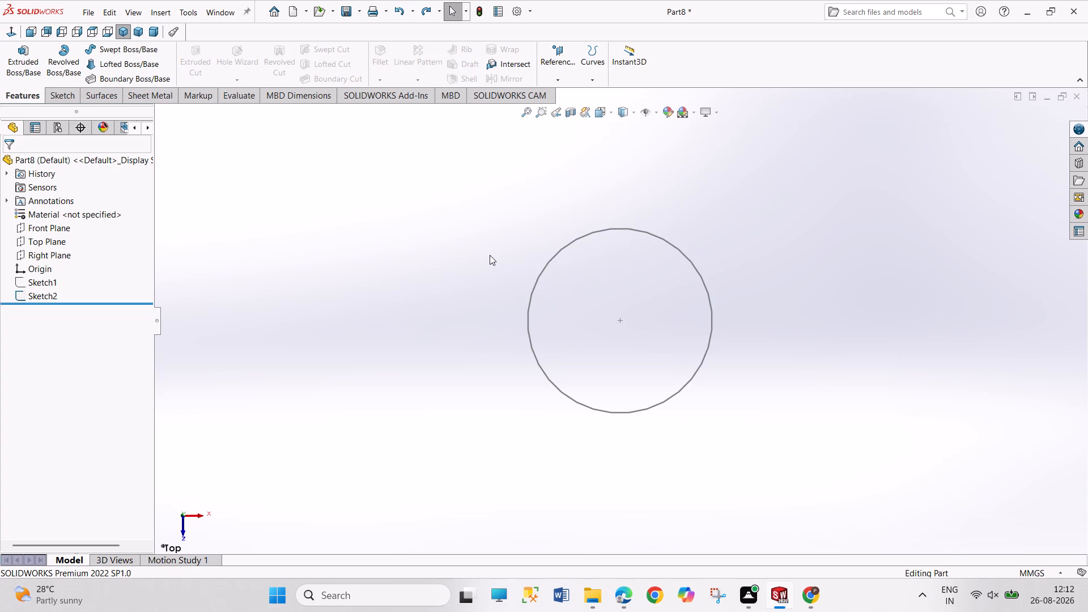
key("ctrl+y")
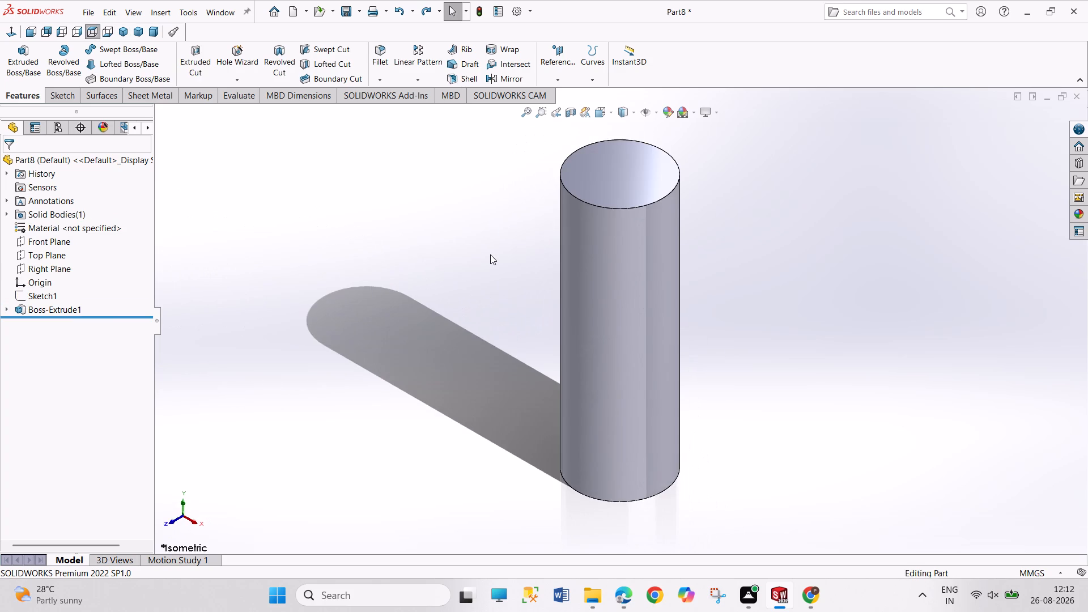
left_click_drag(426, 196, 556, 461)
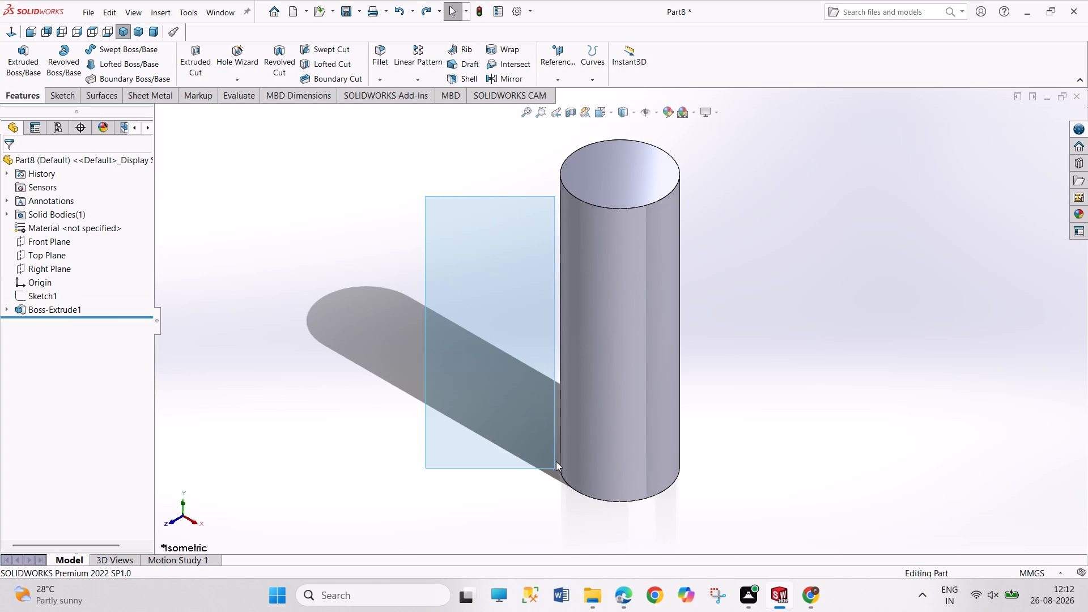
Start a sketch on the cylinder's upper end face and convert the face's circular edge into a sketch circle.
left_click_drag(556, 461, 557, 457)
scroll(728, 229, "up", 3)
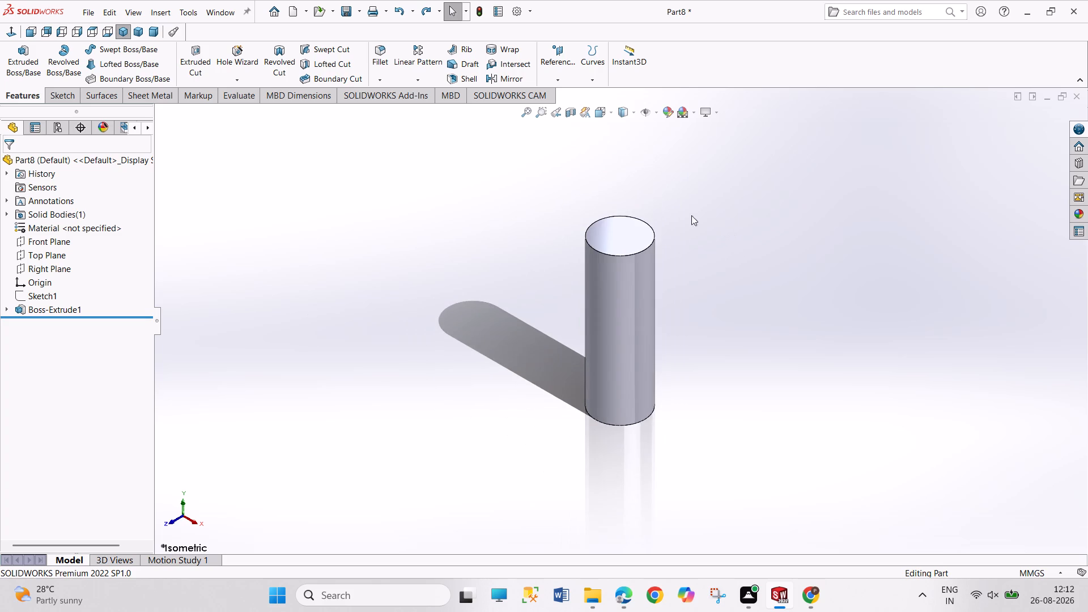
scroll(624, 187, "down", 2)
scroll(624, 195, "up", 3)
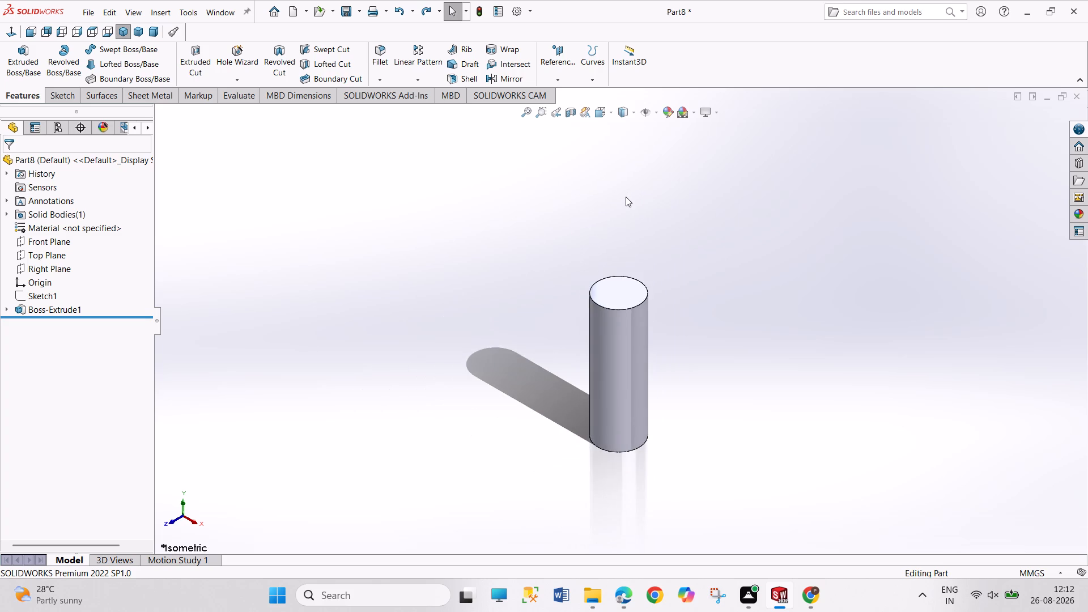
scroll(626, 198, "down", 3)
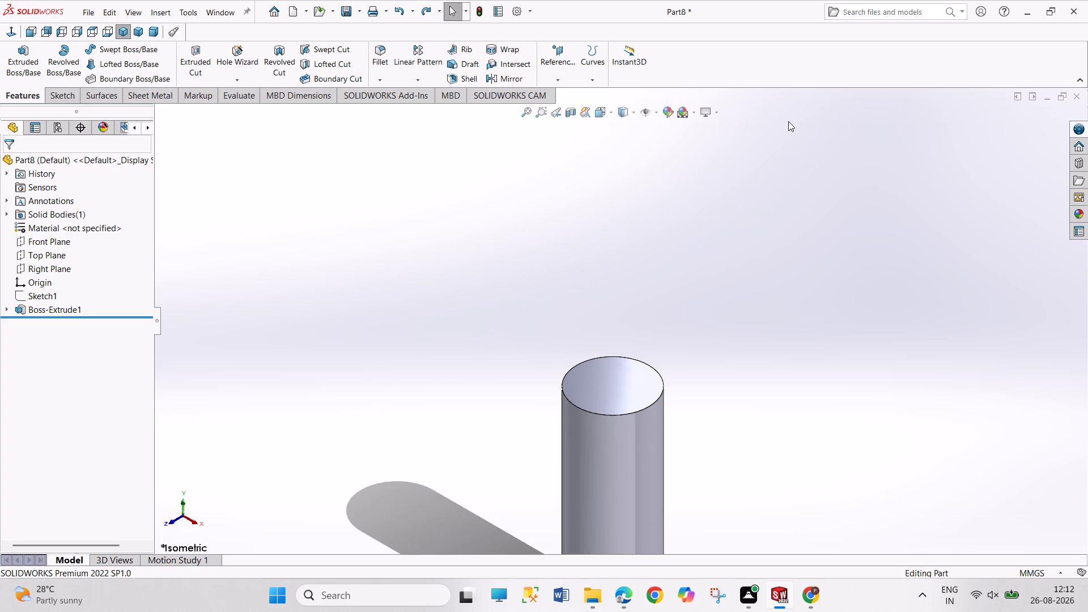
left_click(644, 376)
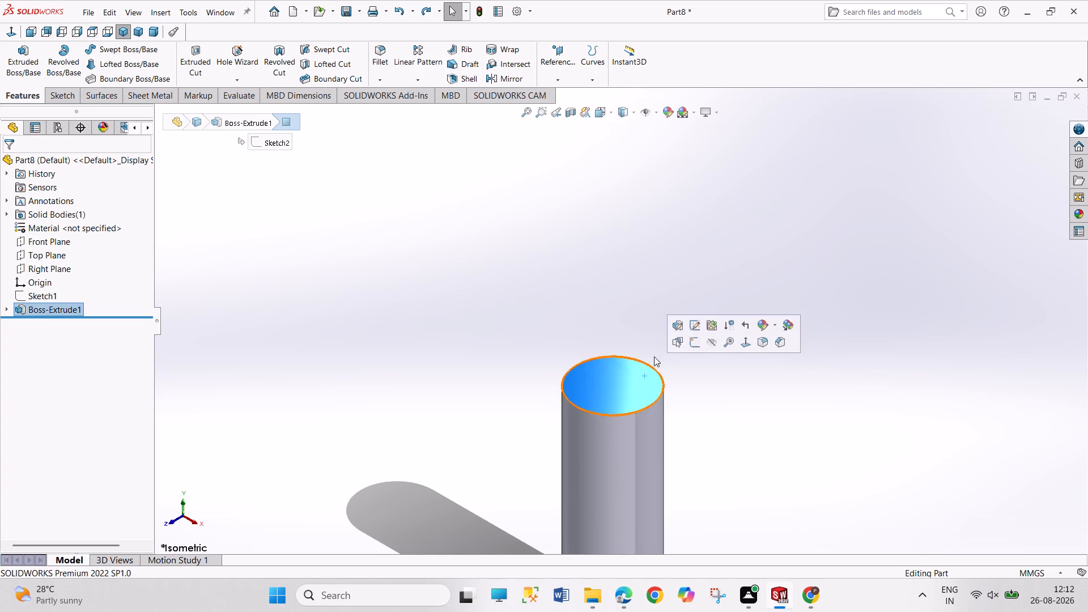
left_click(698, 337)
left_click(907, 383)
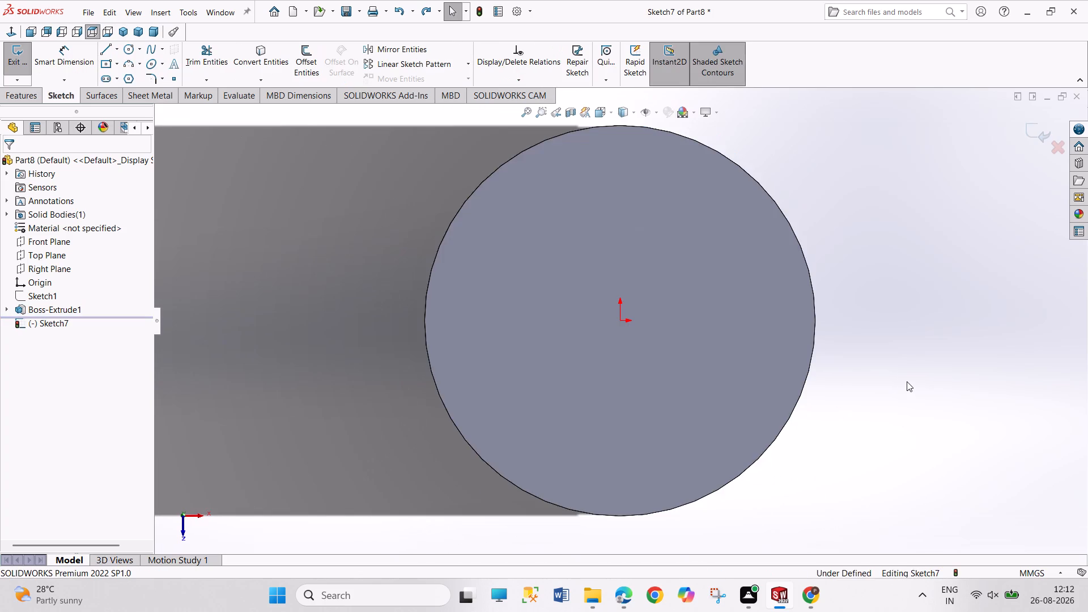
left_click(280, 53)
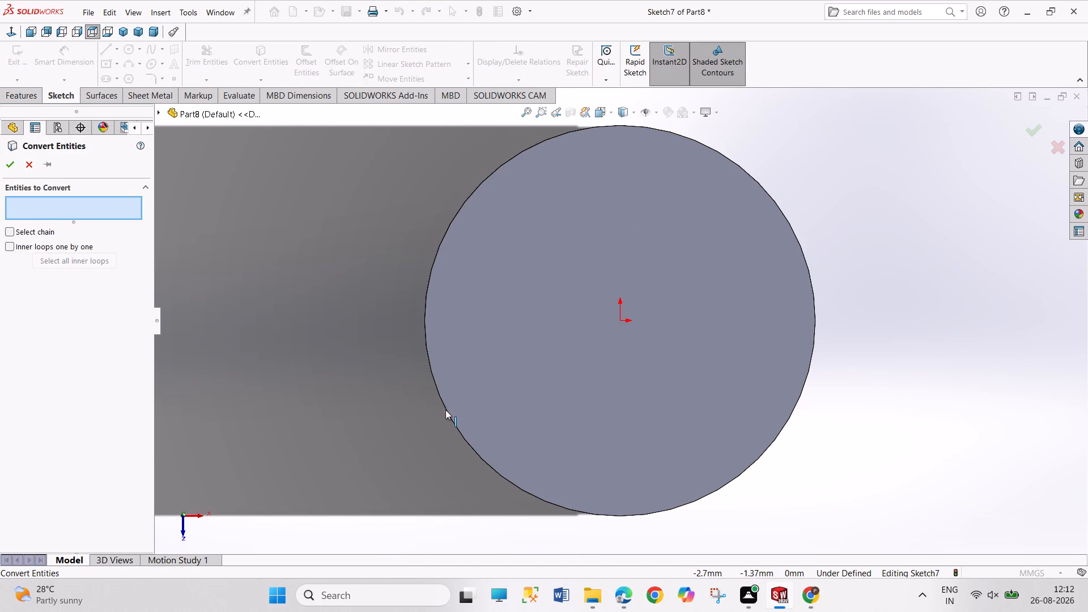
left_click(446, 410)
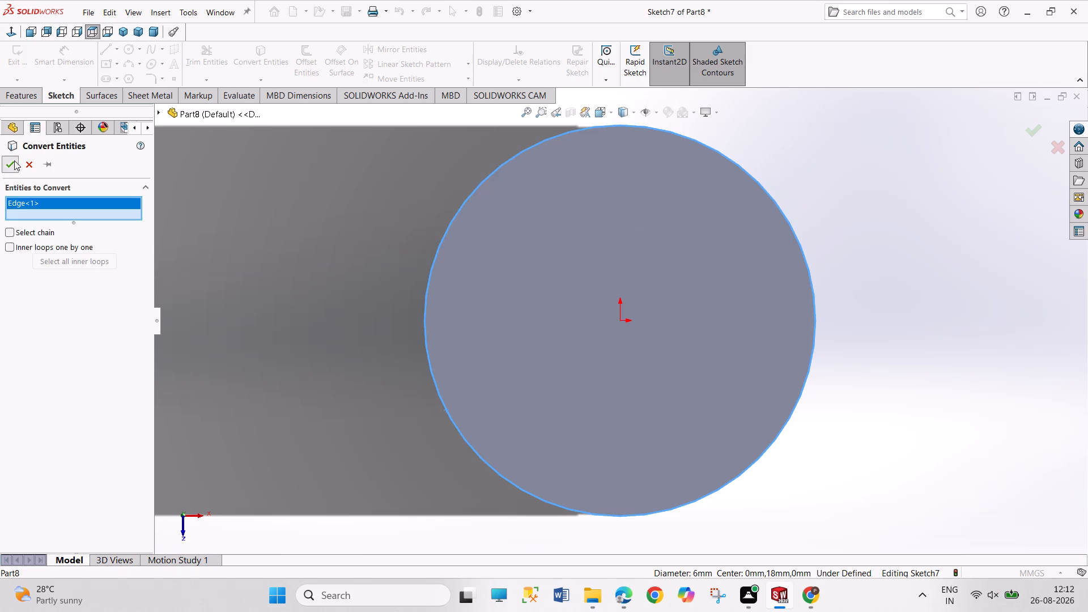
left_click(14, 160)
Start a Helix/Spiral from the converted circle and set its start angle to 360°.
middle_click_drag(328, 432, 351, 351)
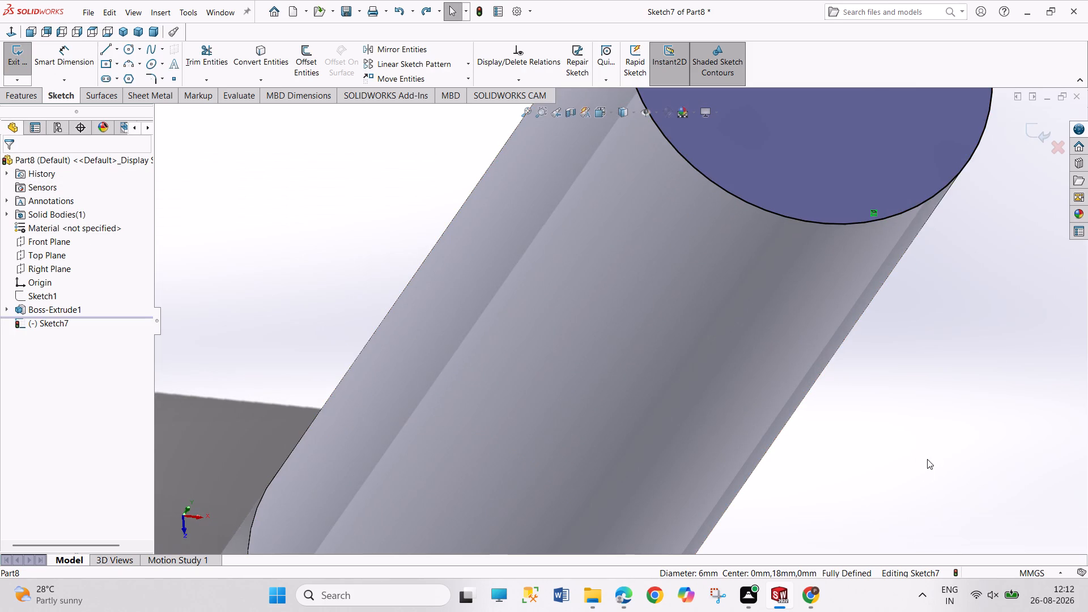
scroll(920, 457, "up", 4)
middle_click_drag(866, 286, 839, 217)
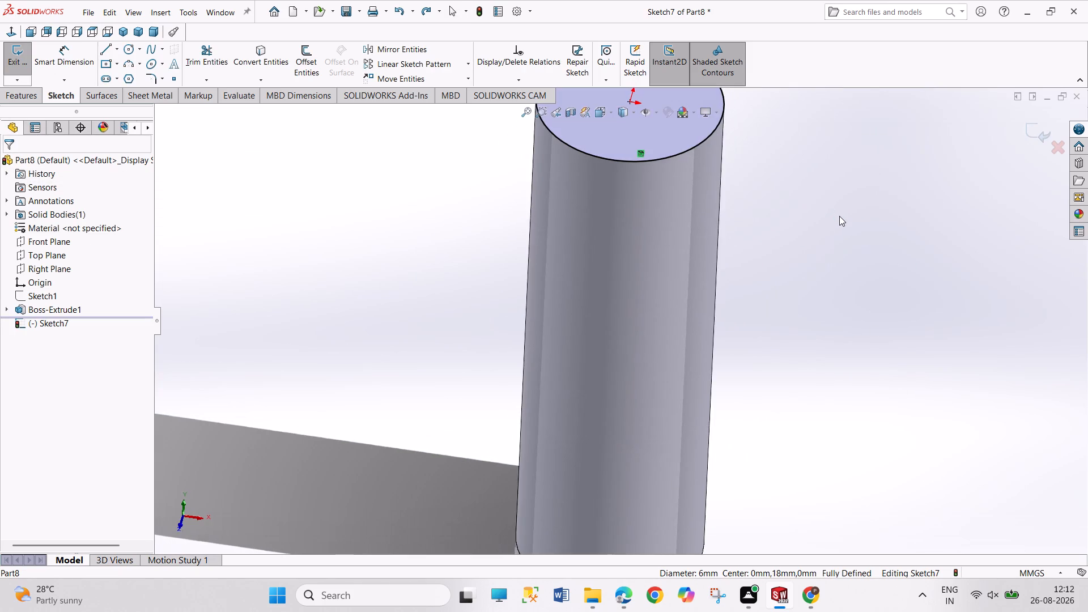
scroll(838, 214, "up", 4)
scroll(688, 144, "up", 2)
scroll(681, 155, "down", 1)
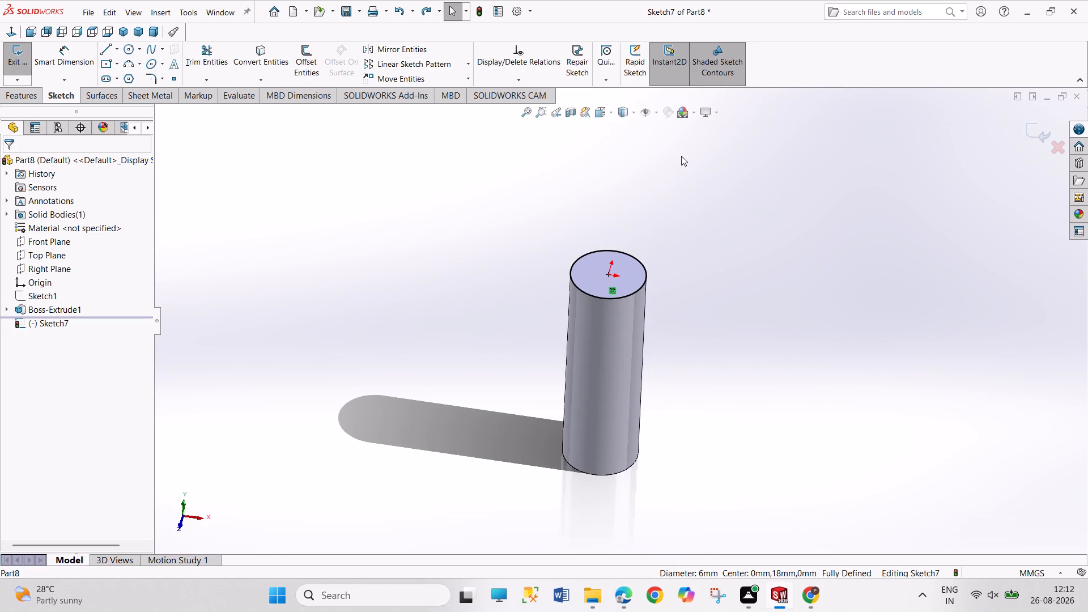
scroll(681, 156, "down", 1)
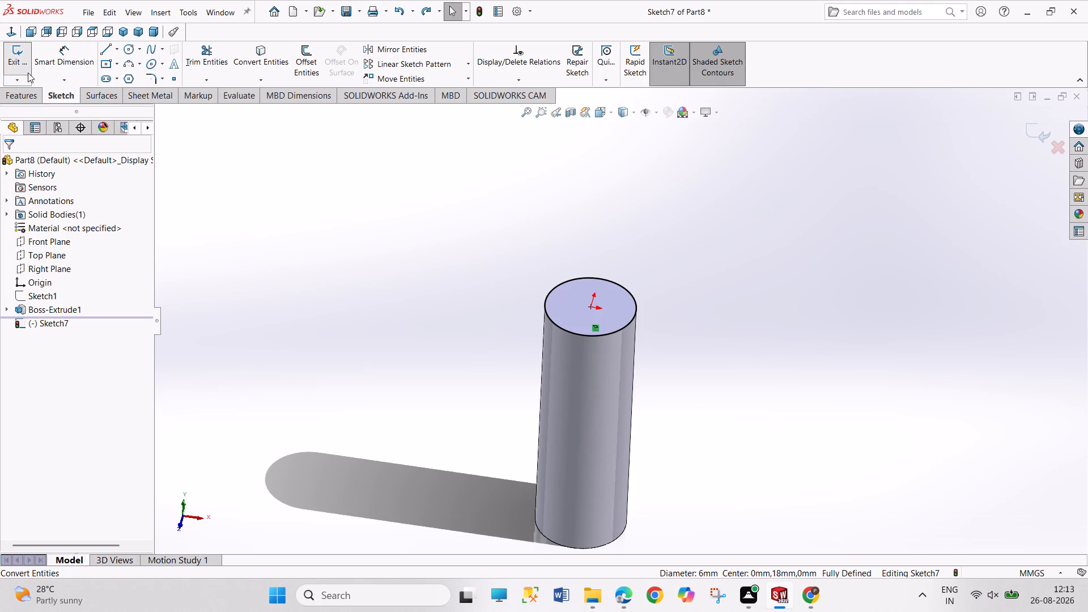
left_click(24, 96)
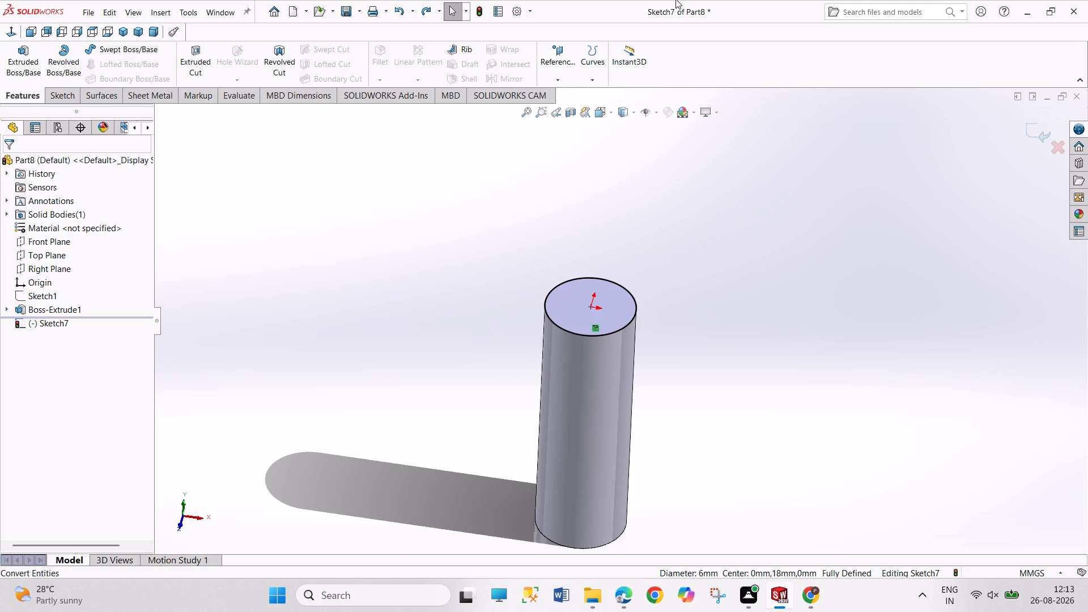
left_click(599, 59)
left_click(601, 109)
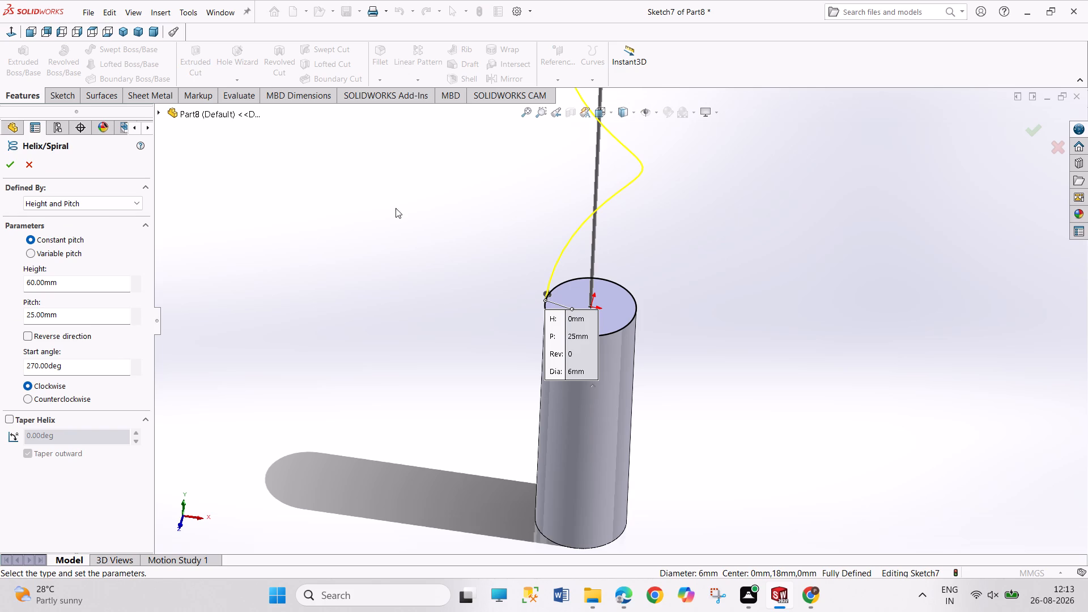
double_click(74, 365)
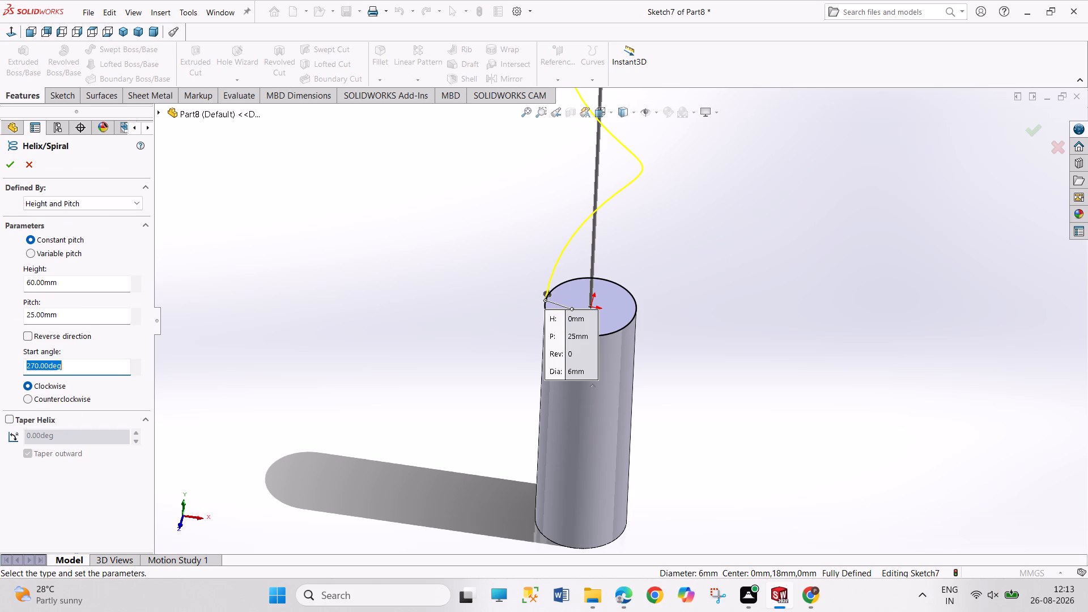
key("3")
key("6")
key("0")
key("Return")
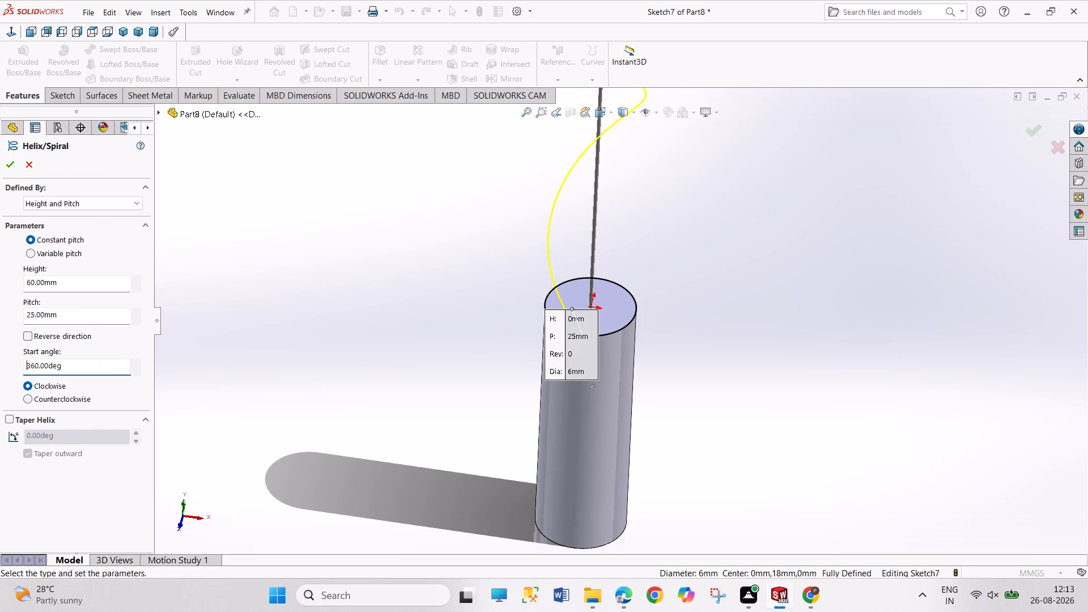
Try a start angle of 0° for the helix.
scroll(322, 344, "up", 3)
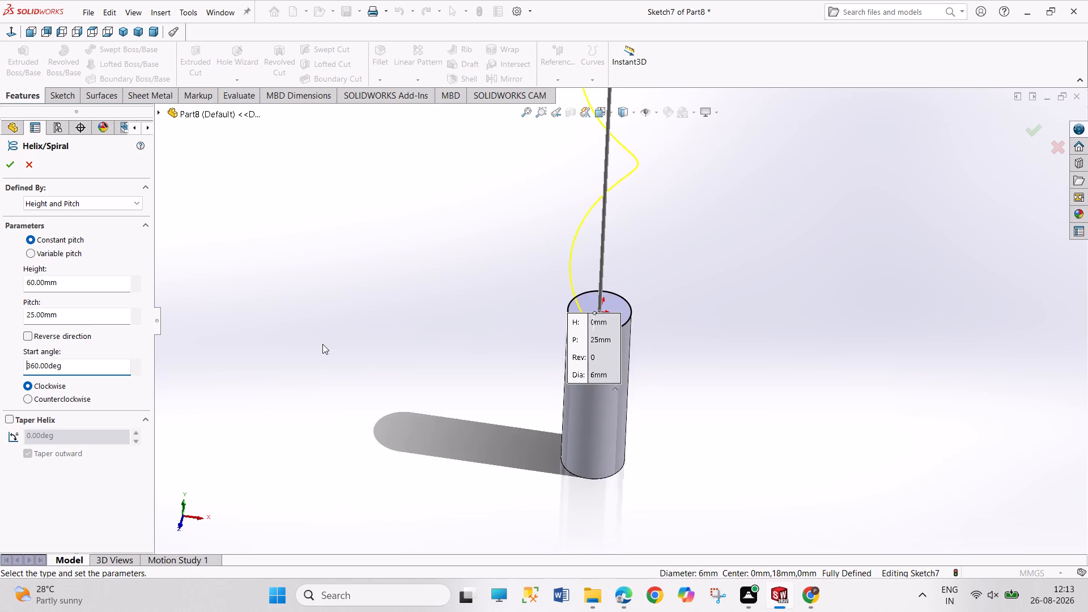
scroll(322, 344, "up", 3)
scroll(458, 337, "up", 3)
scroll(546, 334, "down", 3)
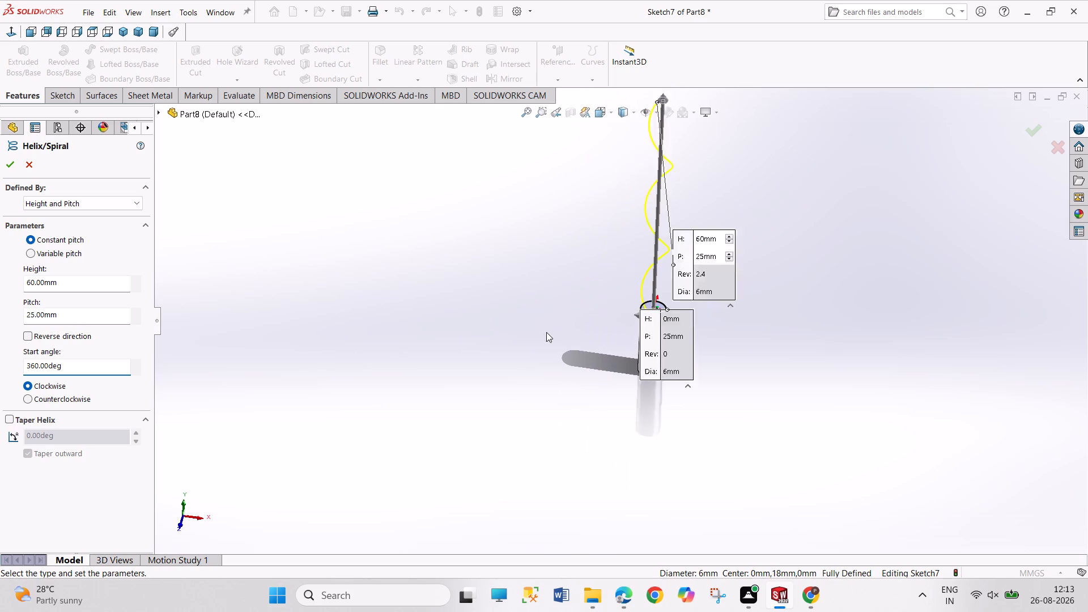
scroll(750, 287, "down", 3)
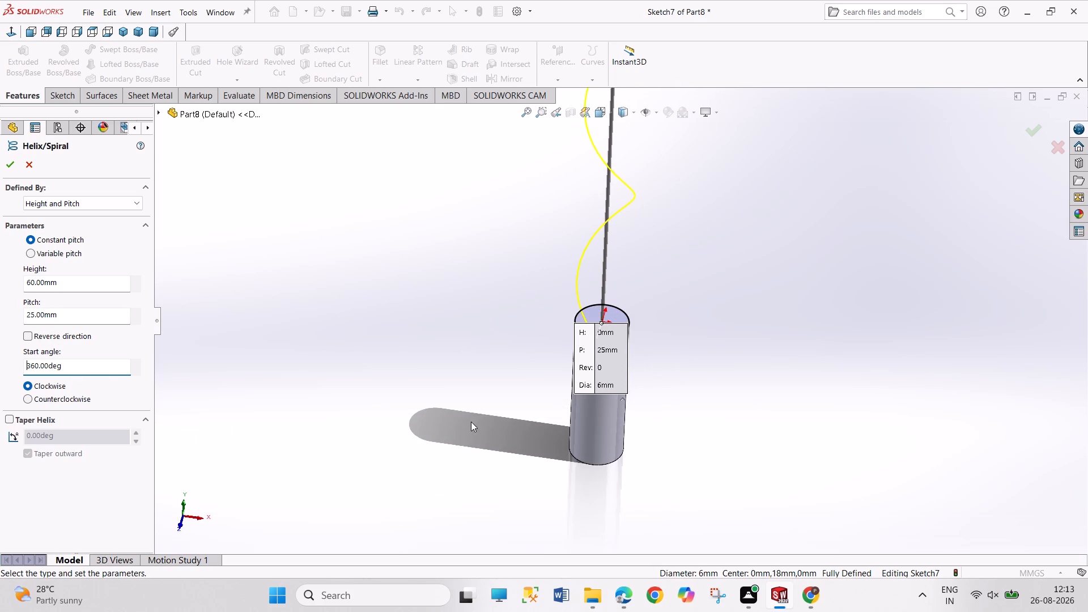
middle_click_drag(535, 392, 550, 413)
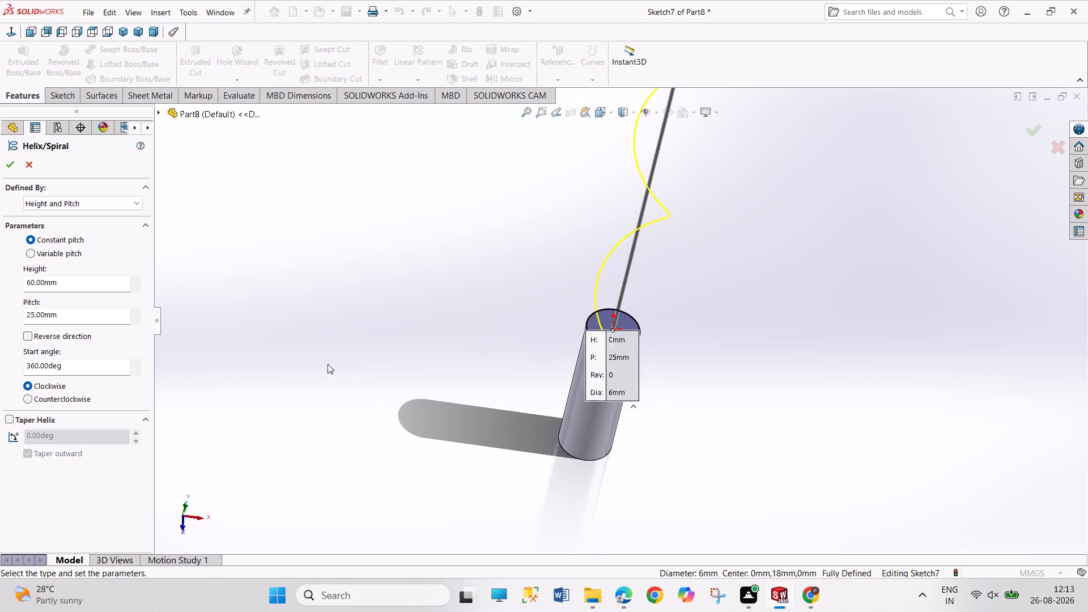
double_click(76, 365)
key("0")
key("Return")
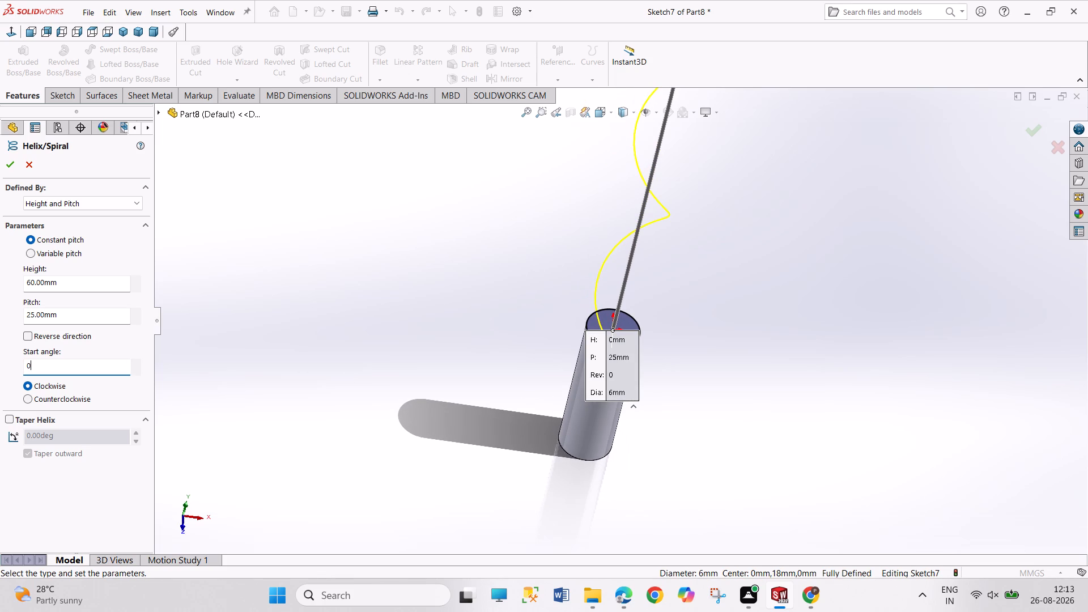
Set the start angle to 360° and create the clockwise helix with 60 mm height and 25 mm constant pitch.
double_click(88, 360)
left_click(88, 365)
double_click(88, 365)
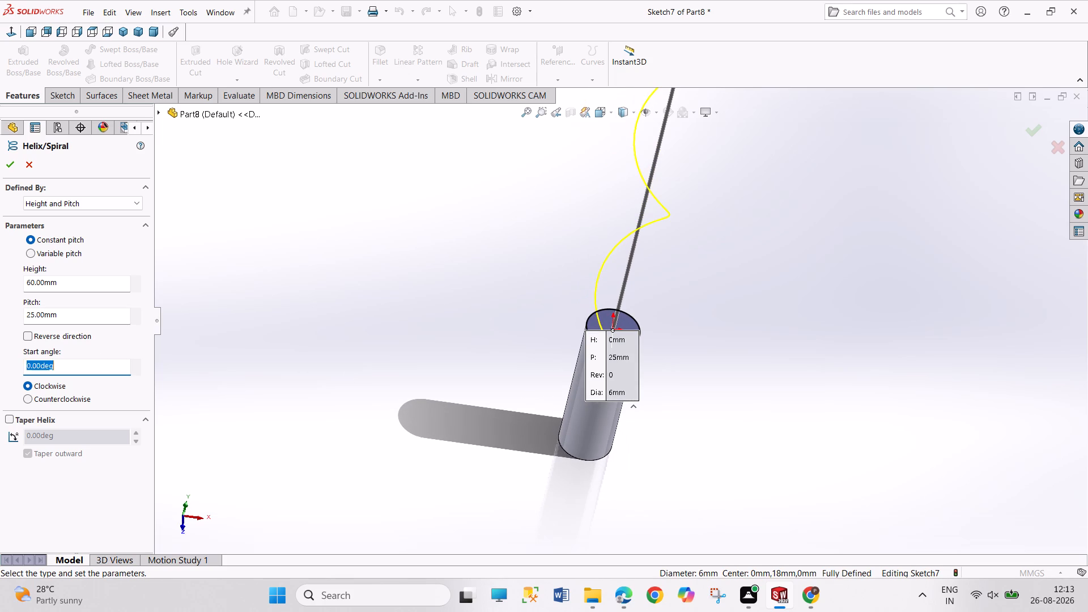
left_click(88, 365)
key("3")
key("3")
key("BackSpace")
type("60")
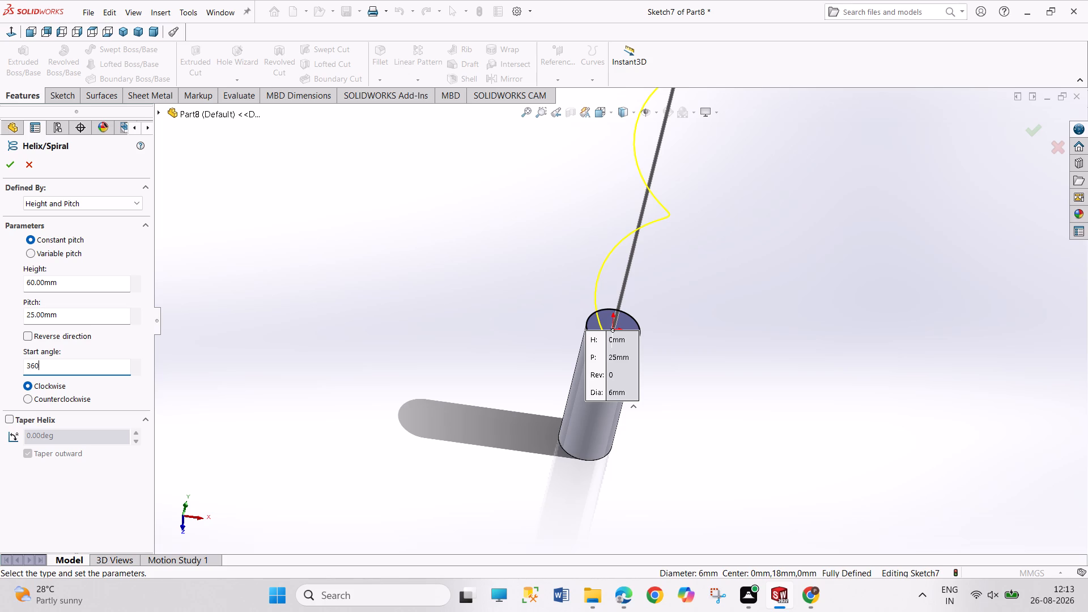
key("Return")
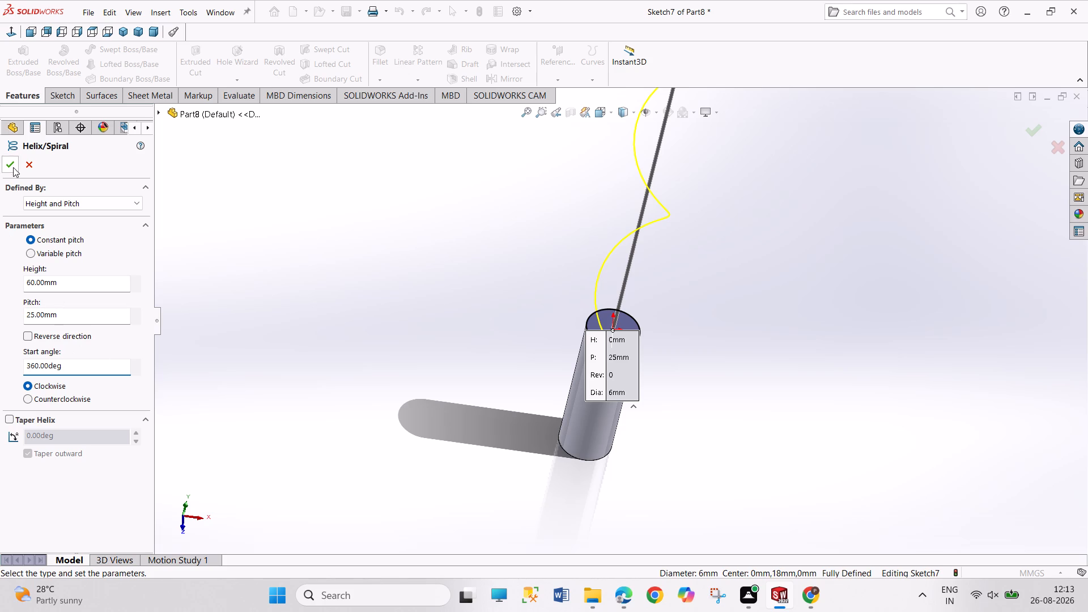
left_click(13, 166)
Start a swept boss with the cylinder's upper circular edge as profile and the helix as path, and inspect the preview.
middle_click_drag(228, 287, 225, 284)
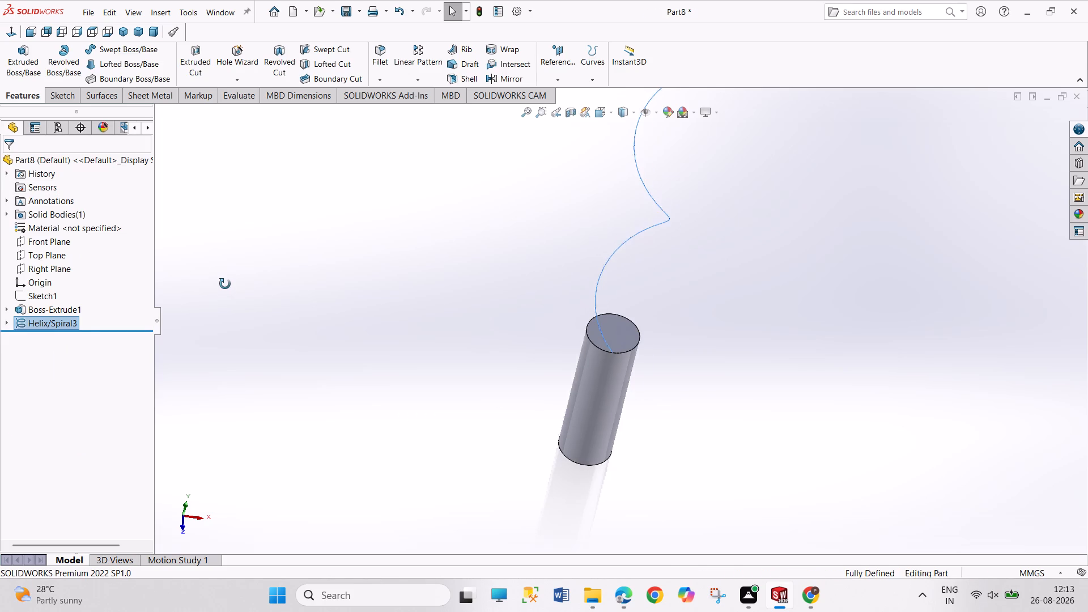
middle_click_drag(225, 284, 216, 278)
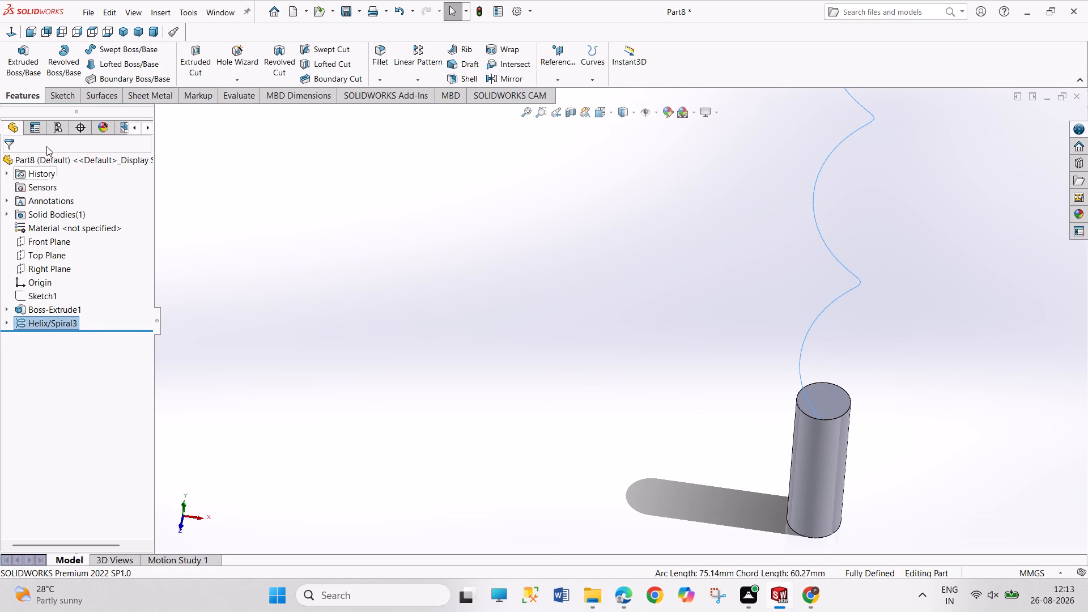
left_click(117, 49)
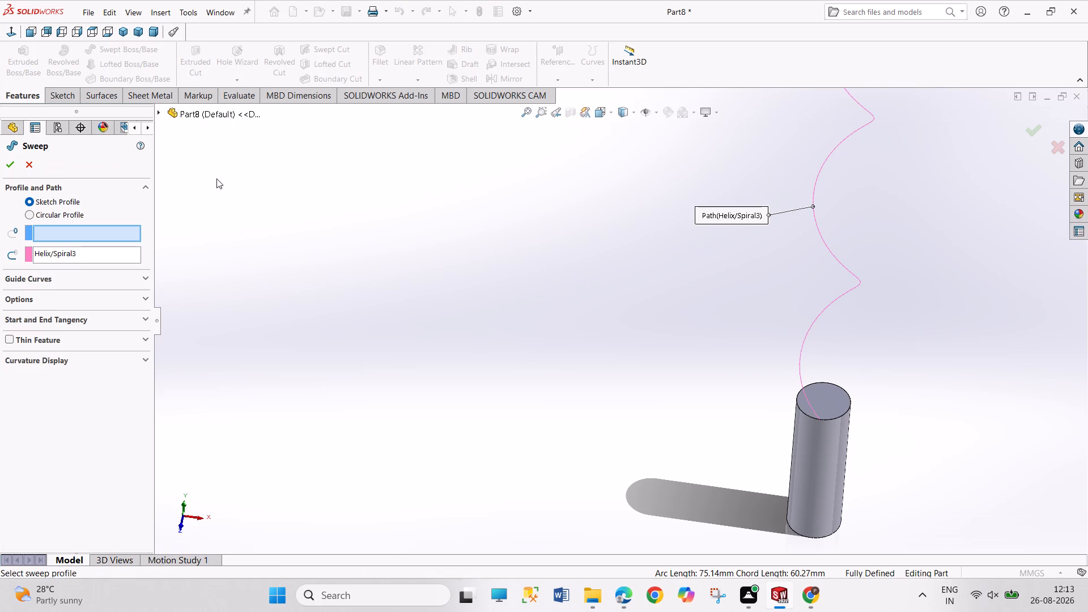
left_click(838, 419)
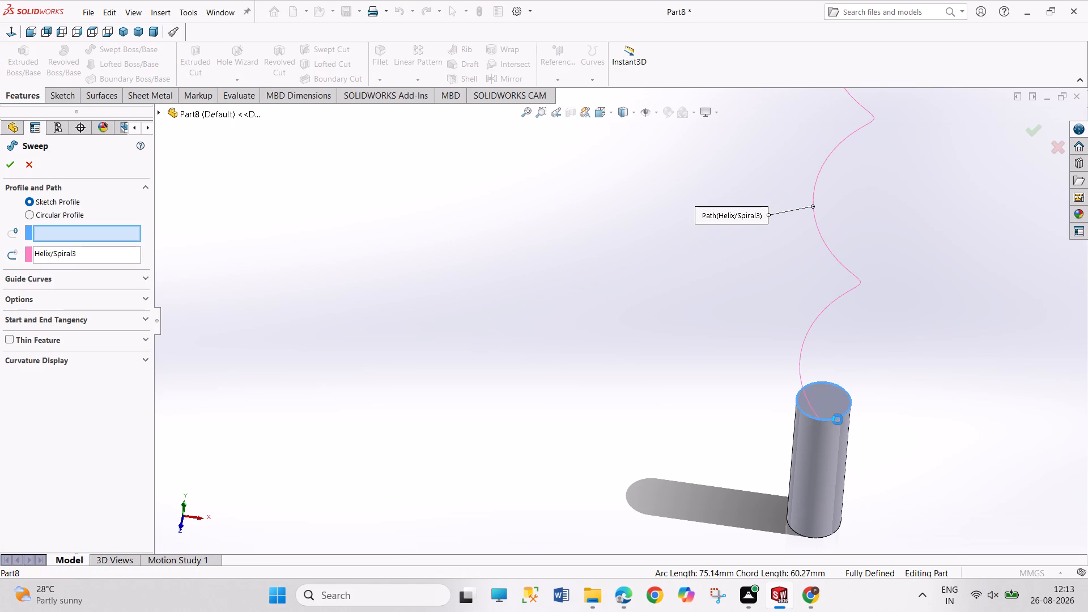
right_click(95, 254)
left_click(121, 262)
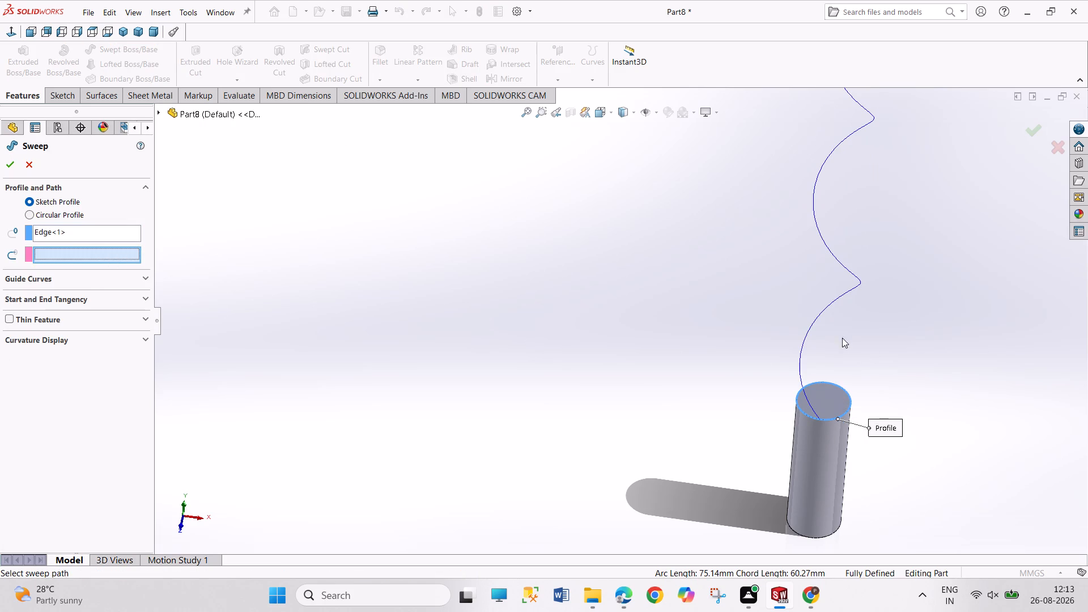
left_click(822, 312)
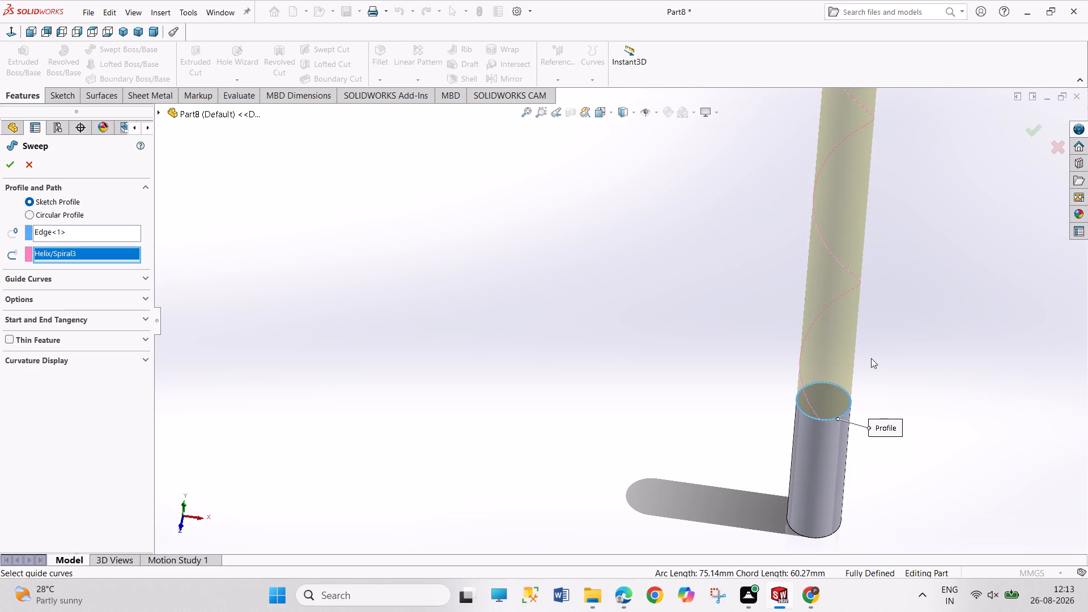
middle_click_drag(879, 364, 705, 411)
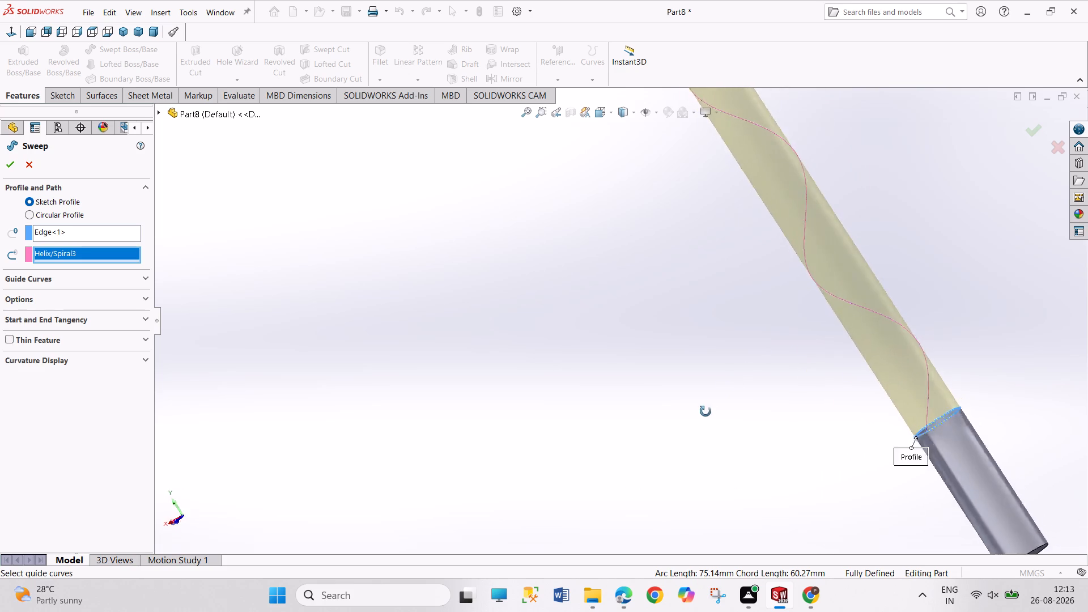
middle_click_drag(705, 411, 478, 453)
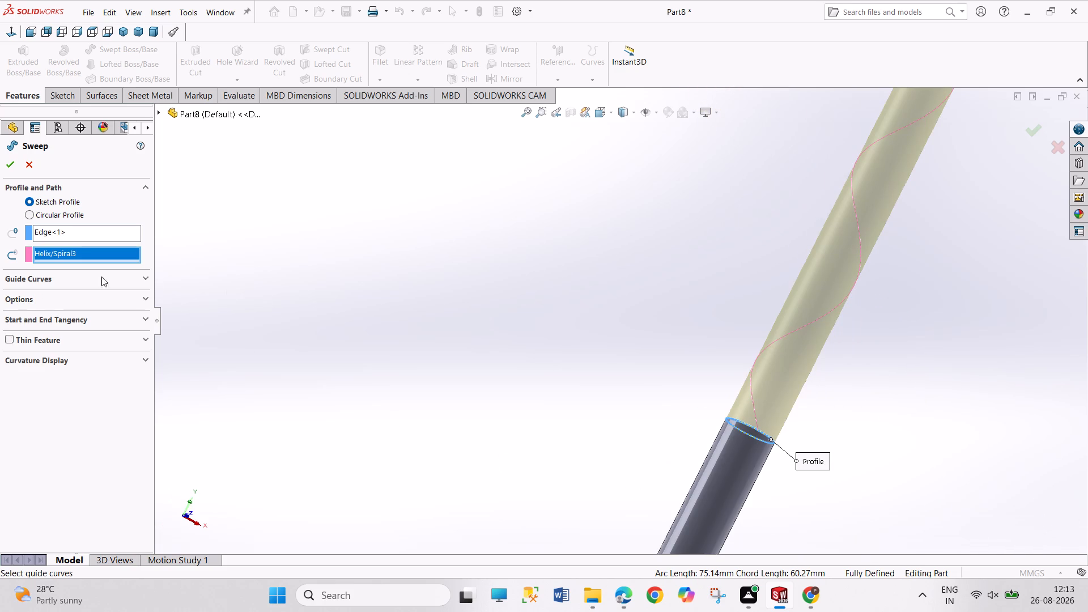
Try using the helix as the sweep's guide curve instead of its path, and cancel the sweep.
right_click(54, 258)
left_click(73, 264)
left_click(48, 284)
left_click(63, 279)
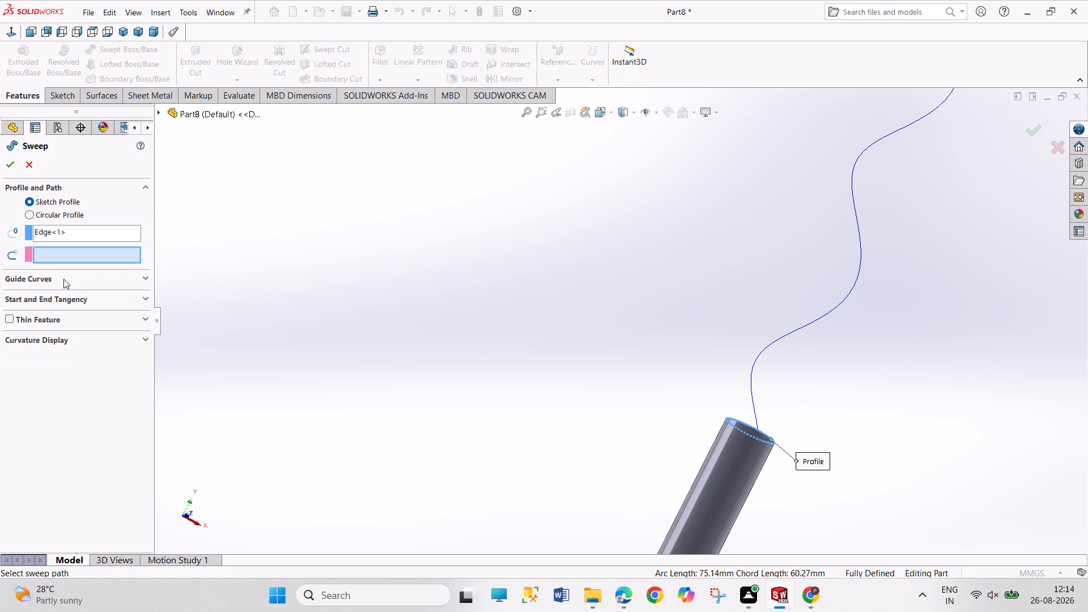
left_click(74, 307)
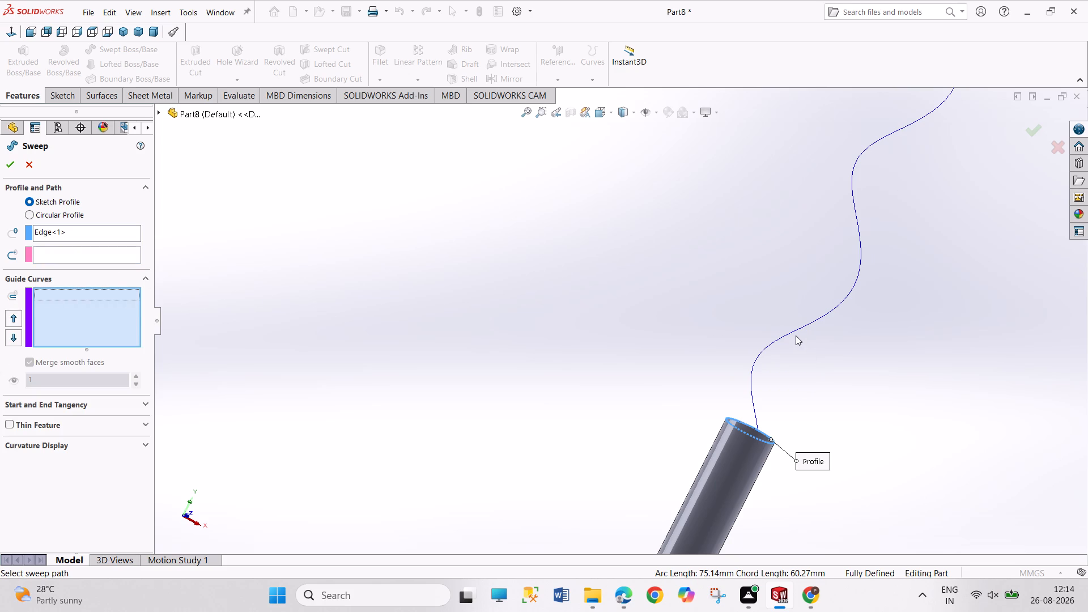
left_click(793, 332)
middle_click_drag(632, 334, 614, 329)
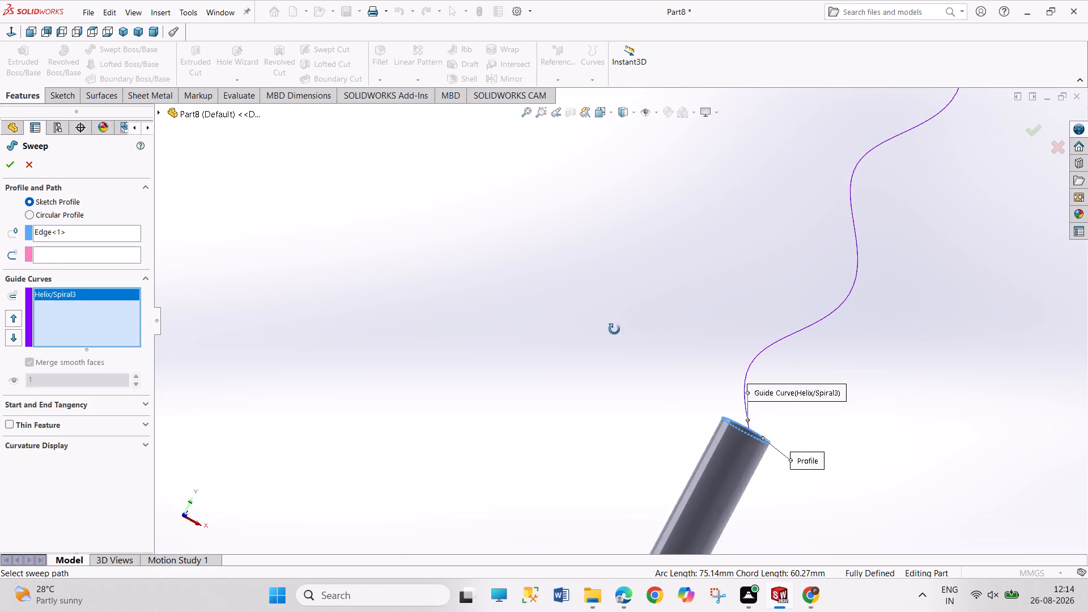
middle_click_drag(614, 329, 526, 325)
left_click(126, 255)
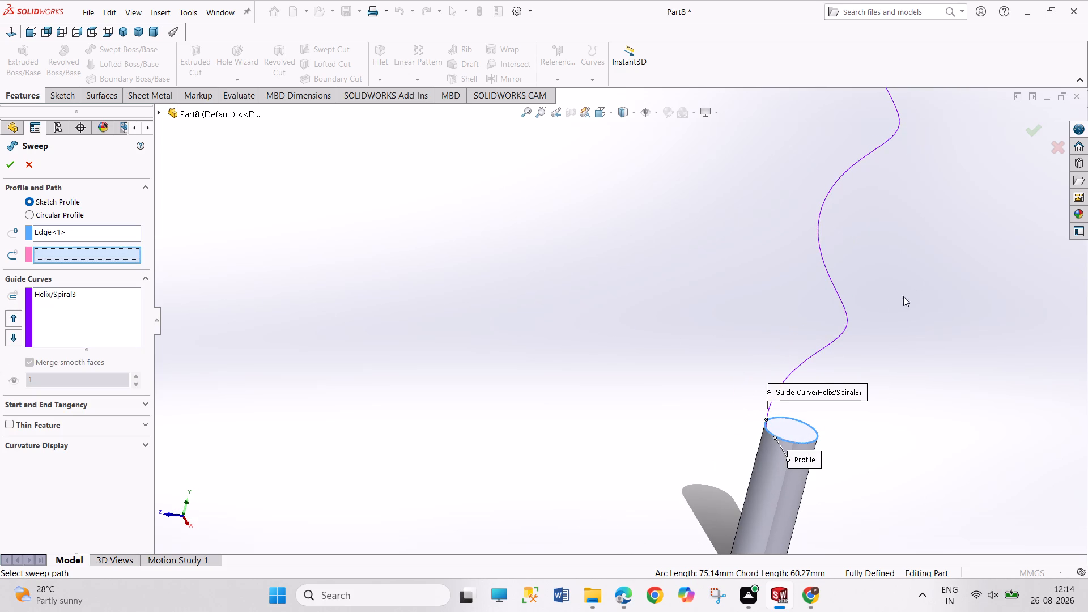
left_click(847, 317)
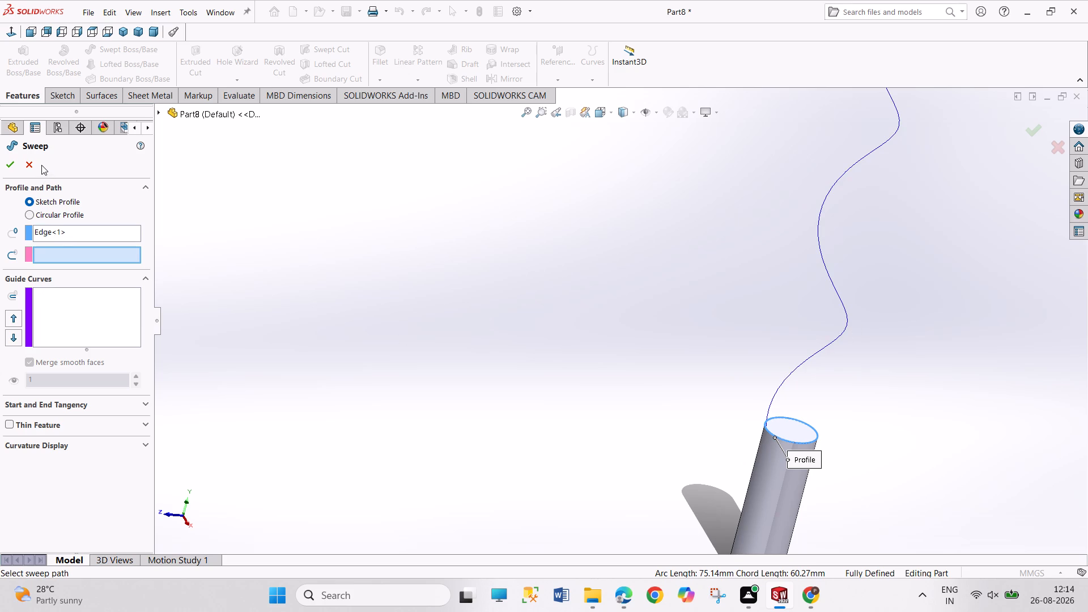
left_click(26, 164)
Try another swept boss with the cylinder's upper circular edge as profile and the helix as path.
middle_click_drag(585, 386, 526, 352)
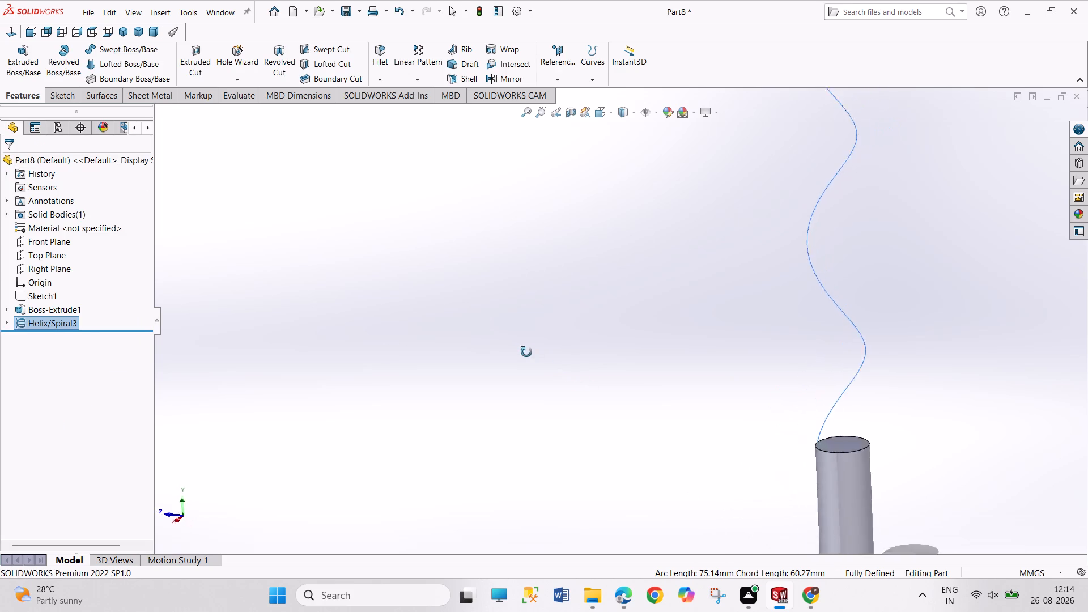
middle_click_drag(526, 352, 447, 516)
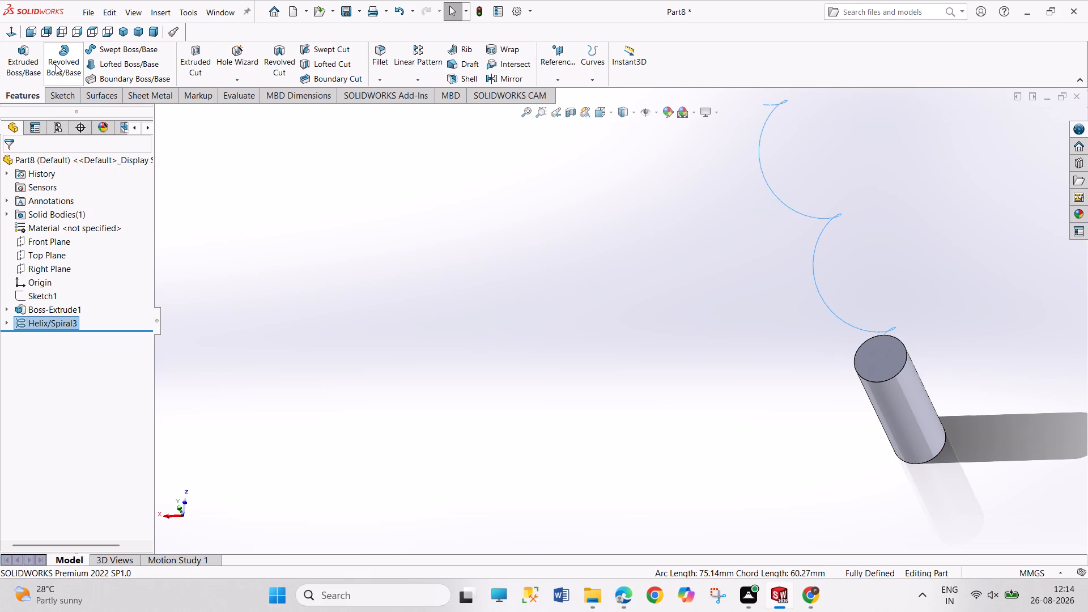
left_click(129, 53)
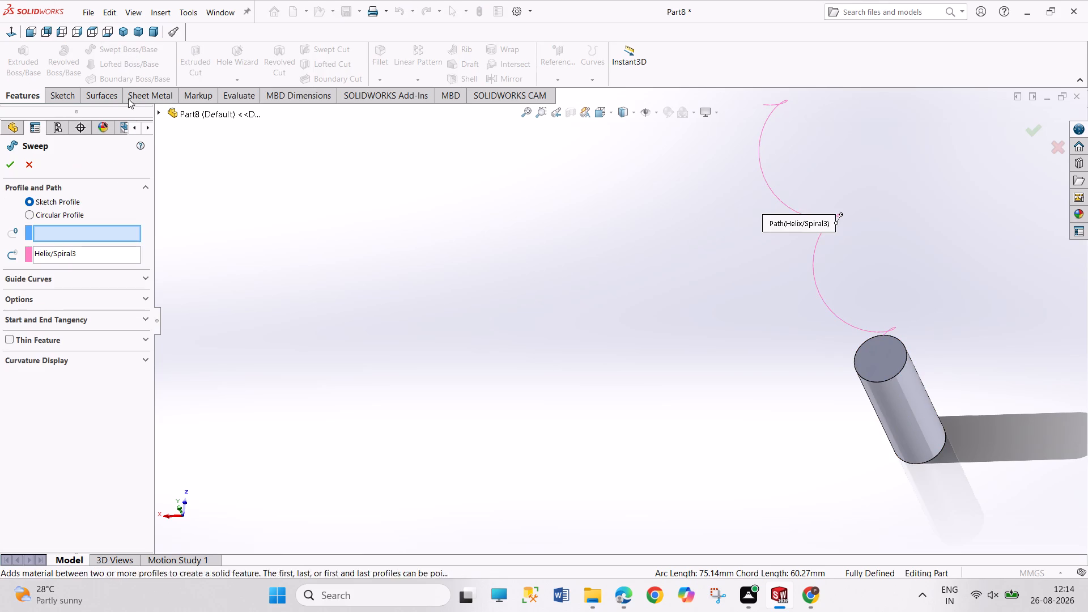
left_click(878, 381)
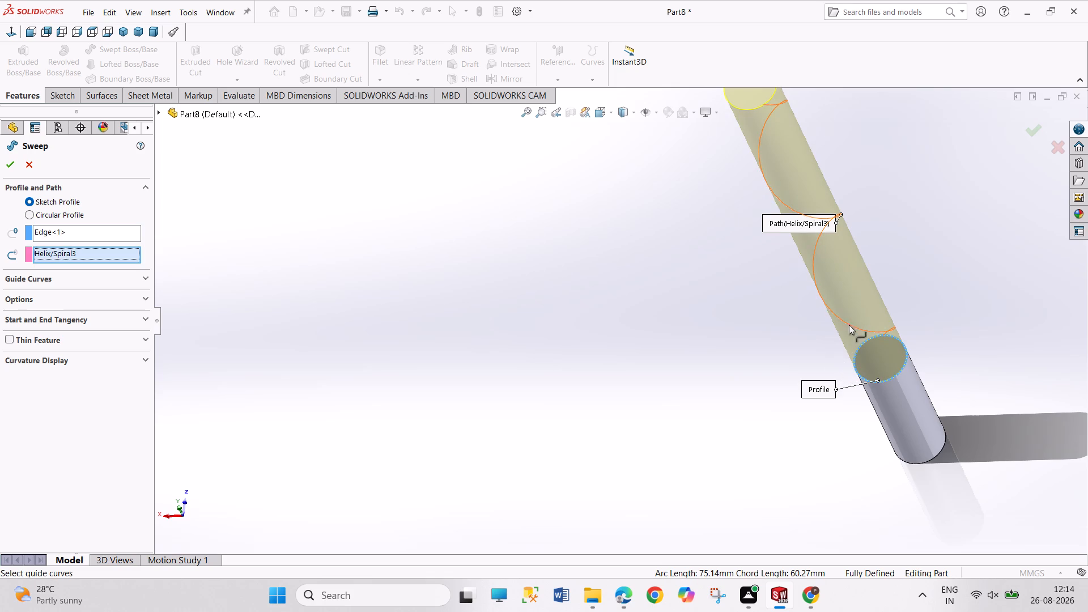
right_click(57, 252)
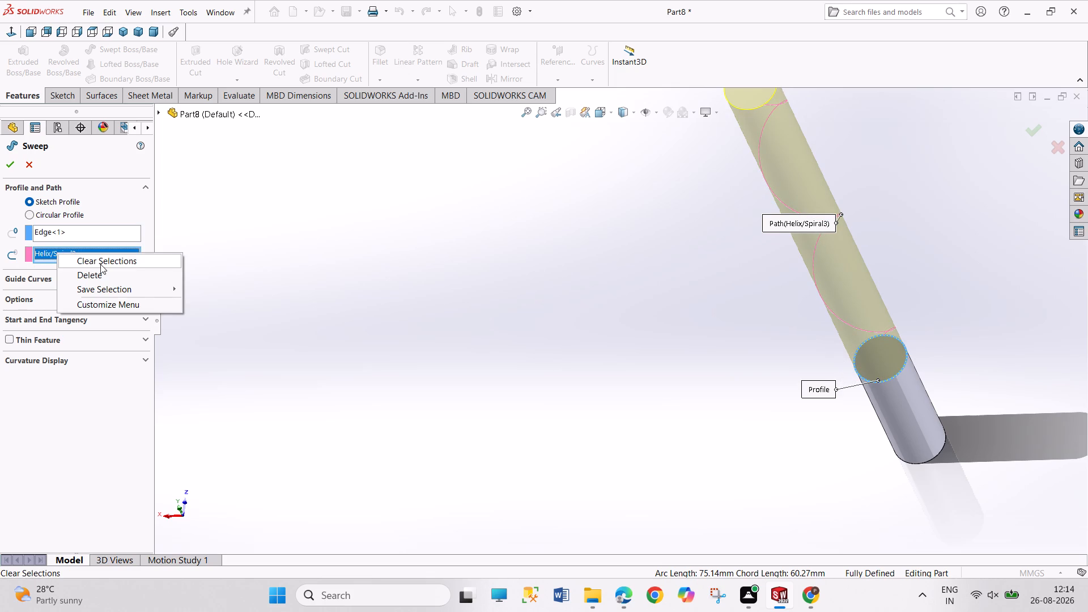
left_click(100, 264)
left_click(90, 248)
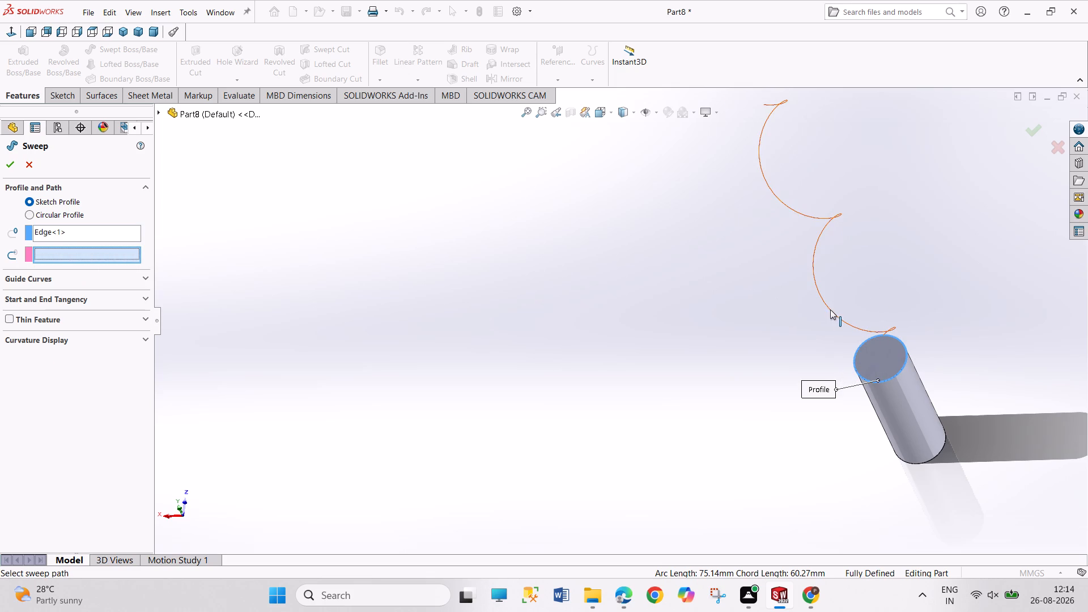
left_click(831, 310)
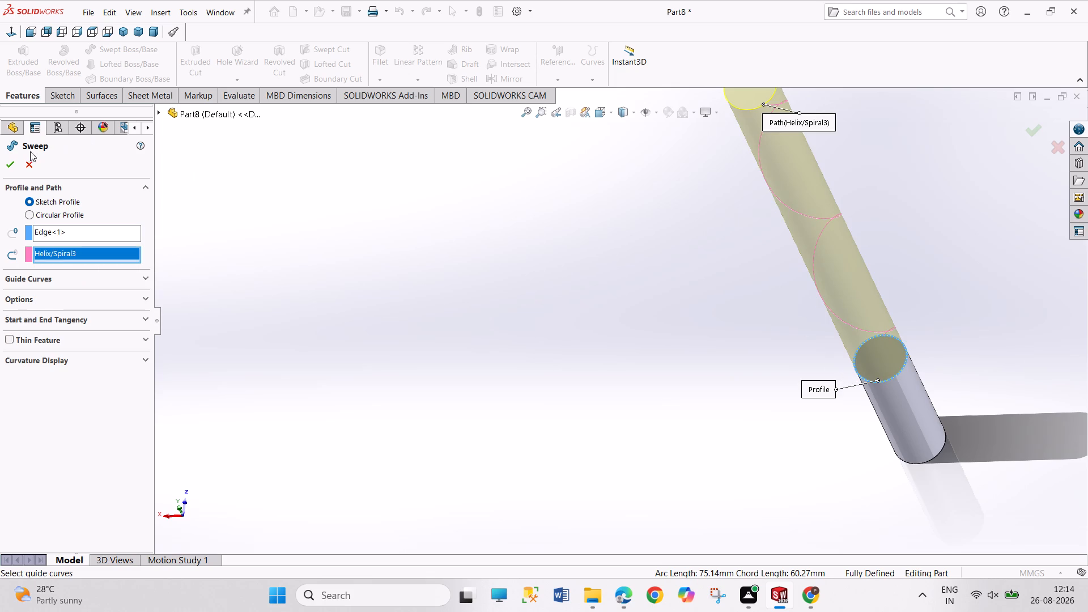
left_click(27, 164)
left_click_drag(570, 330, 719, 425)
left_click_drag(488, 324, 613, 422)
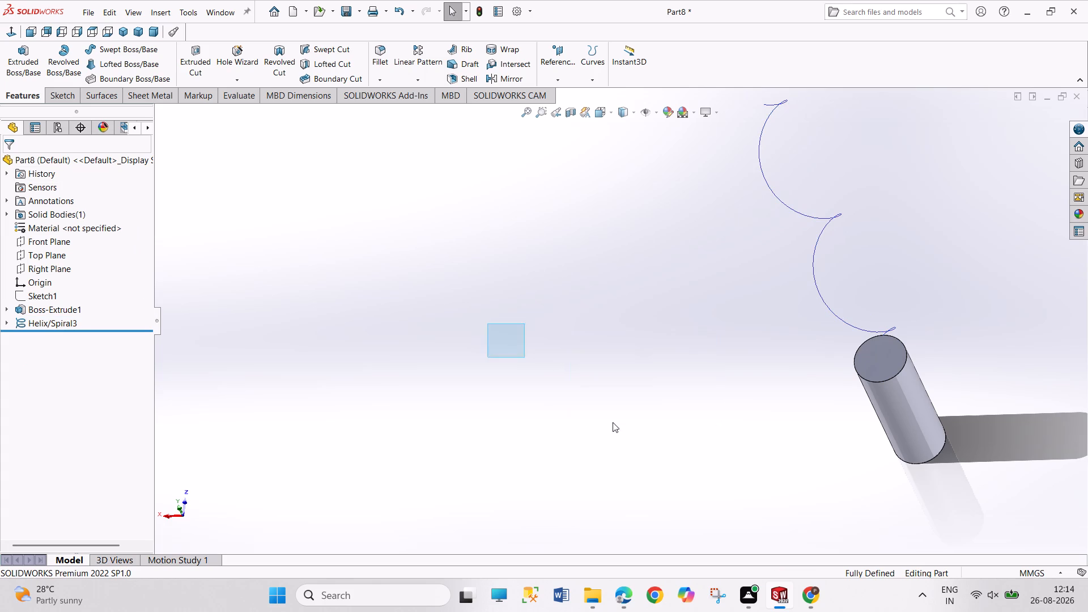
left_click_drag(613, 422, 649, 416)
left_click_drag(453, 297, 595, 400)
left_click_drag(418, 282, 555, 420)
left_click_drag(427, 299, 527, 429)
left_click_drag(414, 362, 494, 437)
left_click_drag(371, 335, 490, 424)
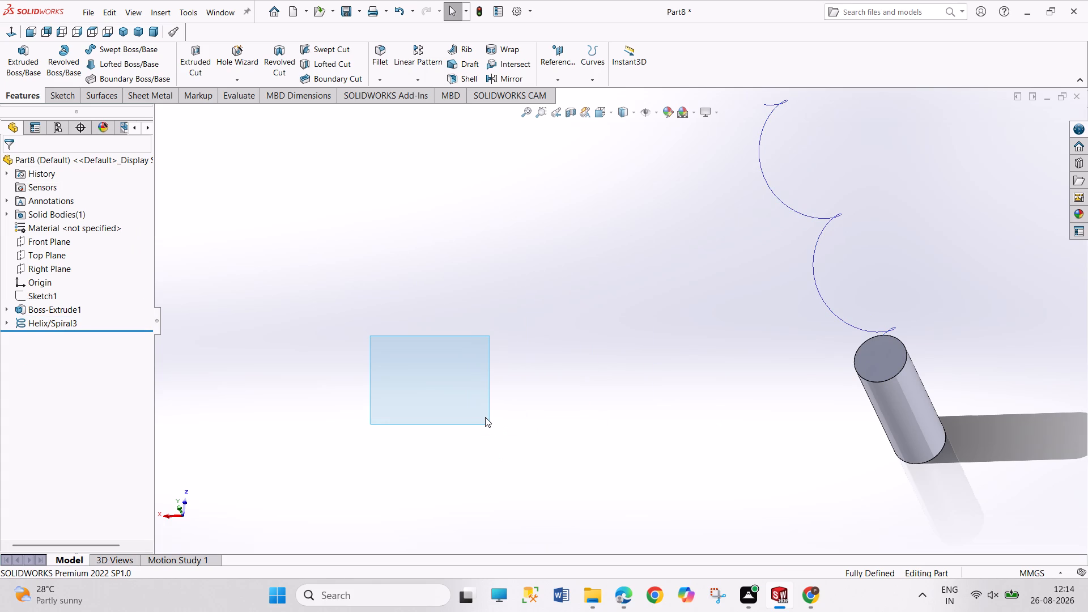
Undo the helix, its converted circle sketch, the cylinder extrusion and the diameter dimension of the base circle.
key("ctrl+z")
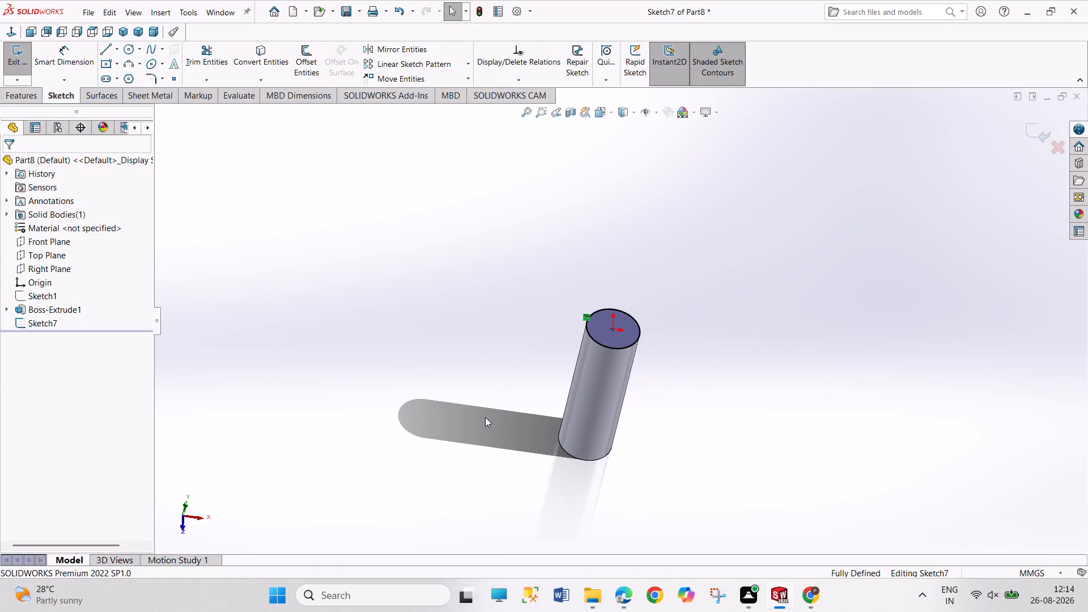
key("ctrl+z")
key("ctrl+z")
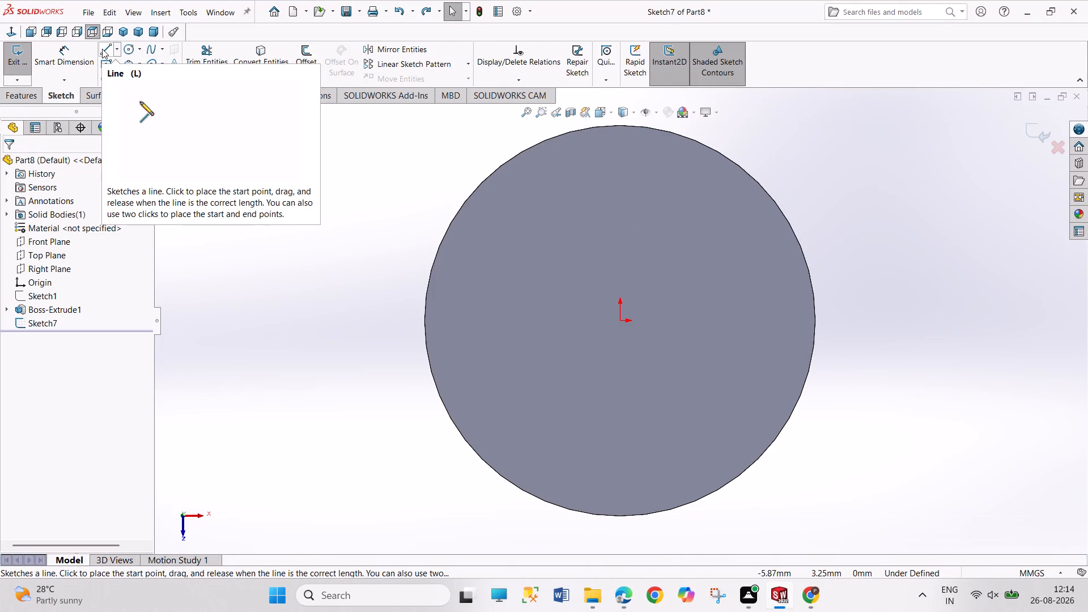
key("ctrl+z")
key("ctrl+z")
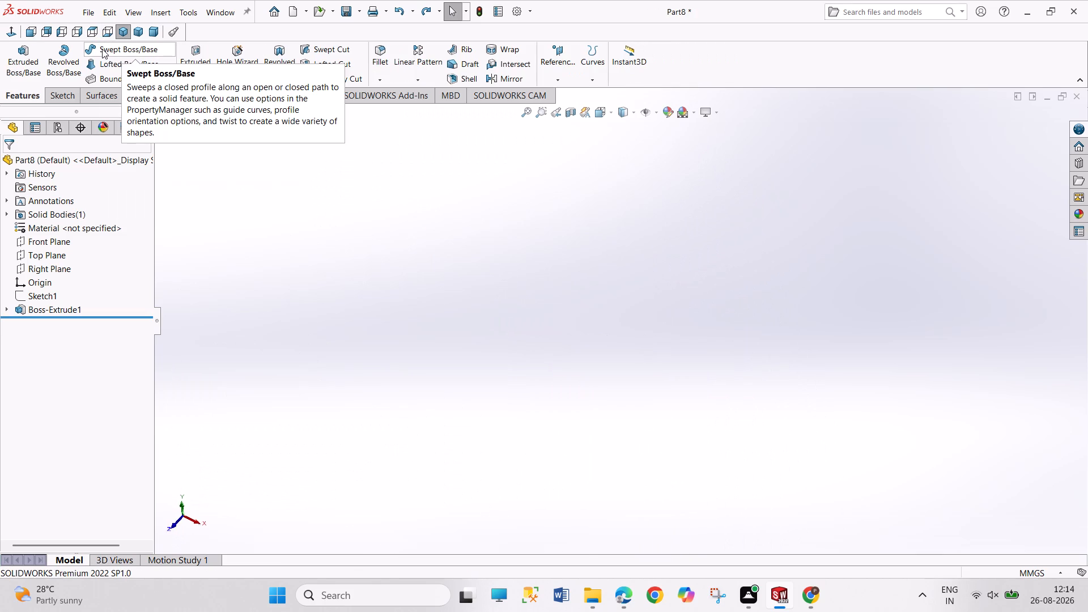
key("ctrl+z")
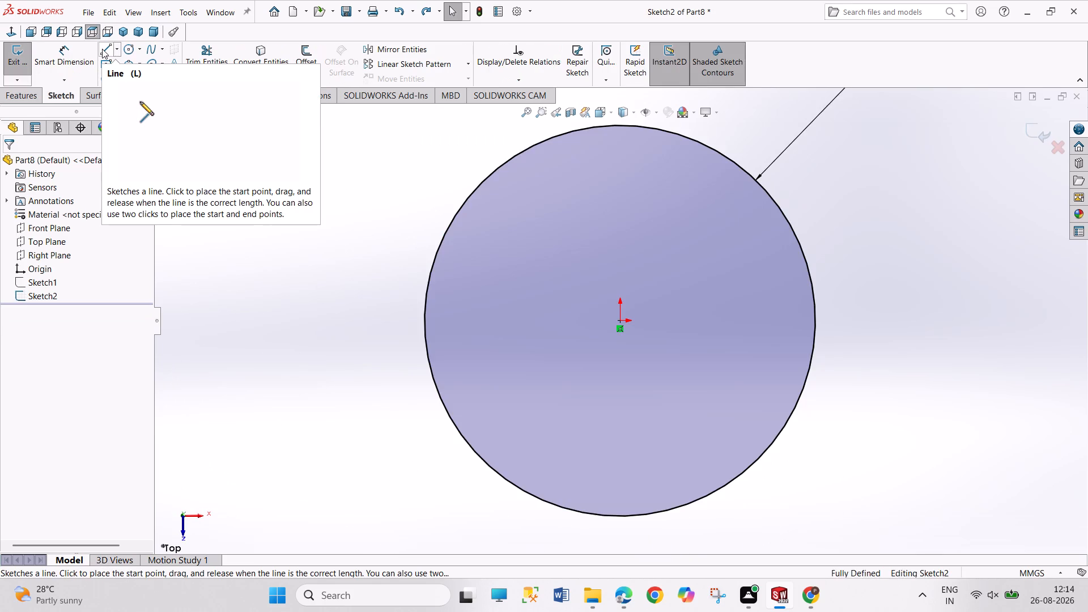
key("ctrl+z")
key("ctrl+z")
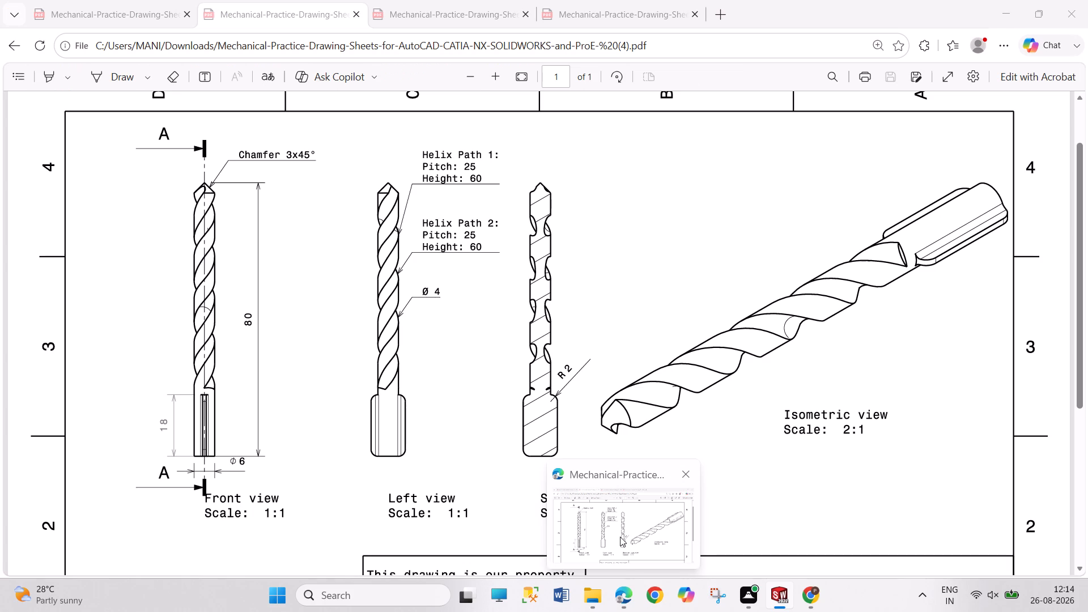
Dimension the base circle's diameter to 4 mm and exit the sketch.
right_click_drag(774, 369, 735, 139)
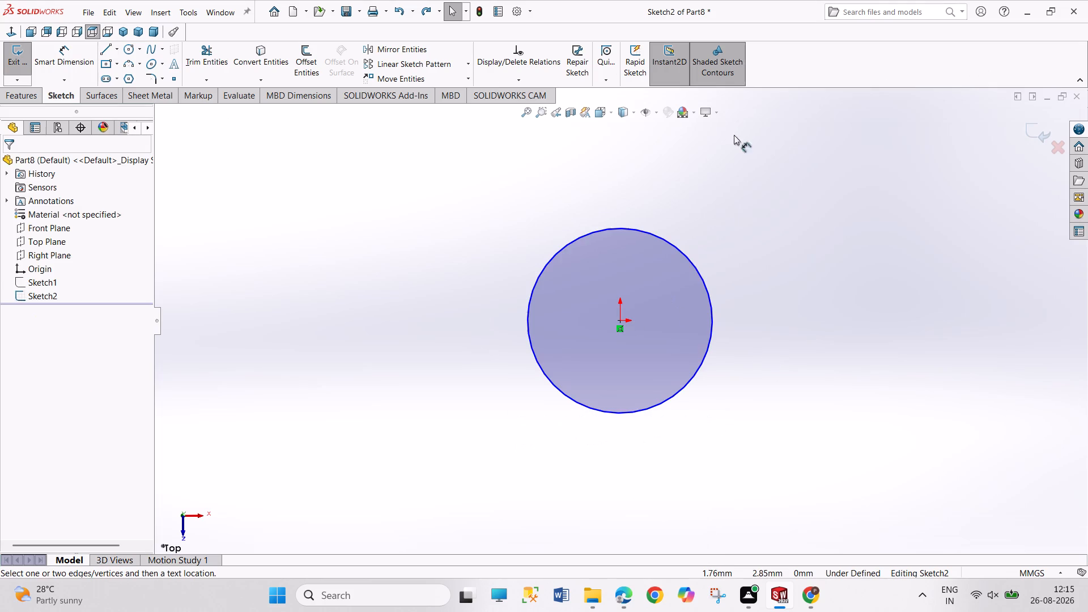
left_click(696, 267)
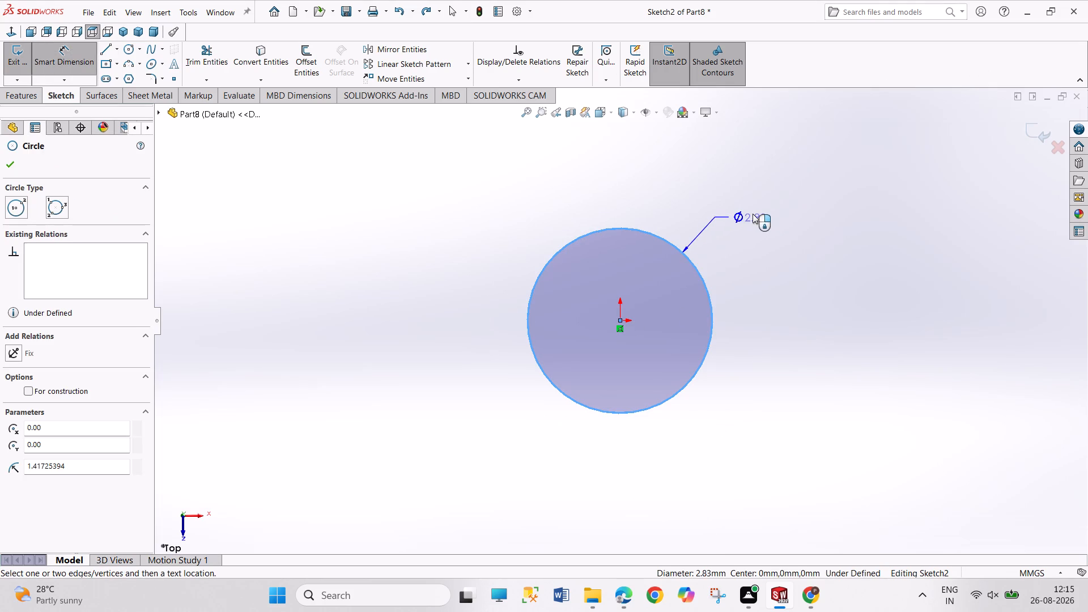
left_click(765, 209)
key("4")
key("Return")
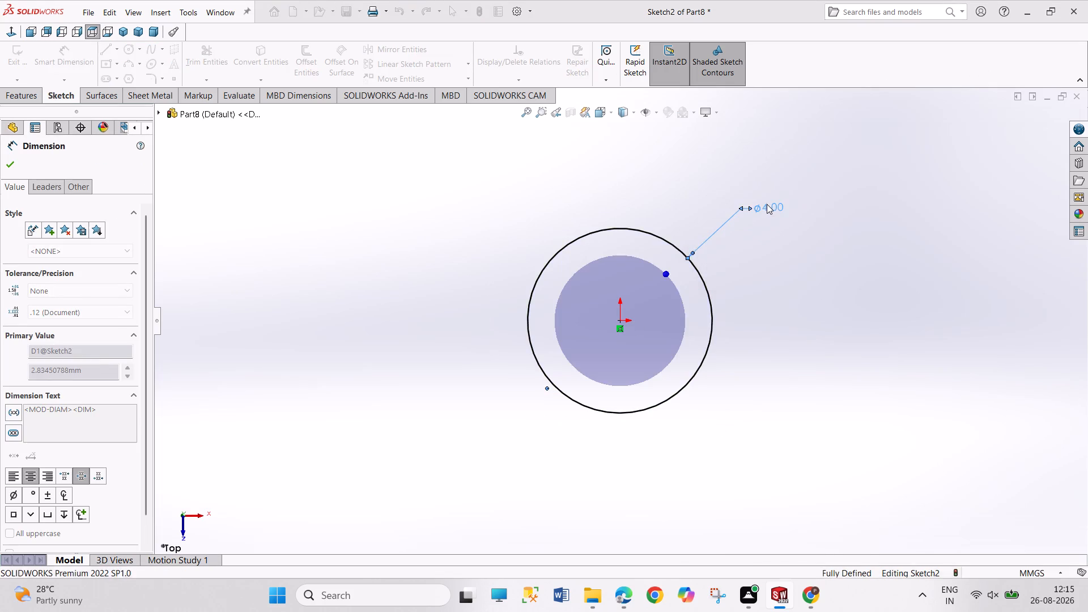
right_click(792, 298)
left_click(814, 338)
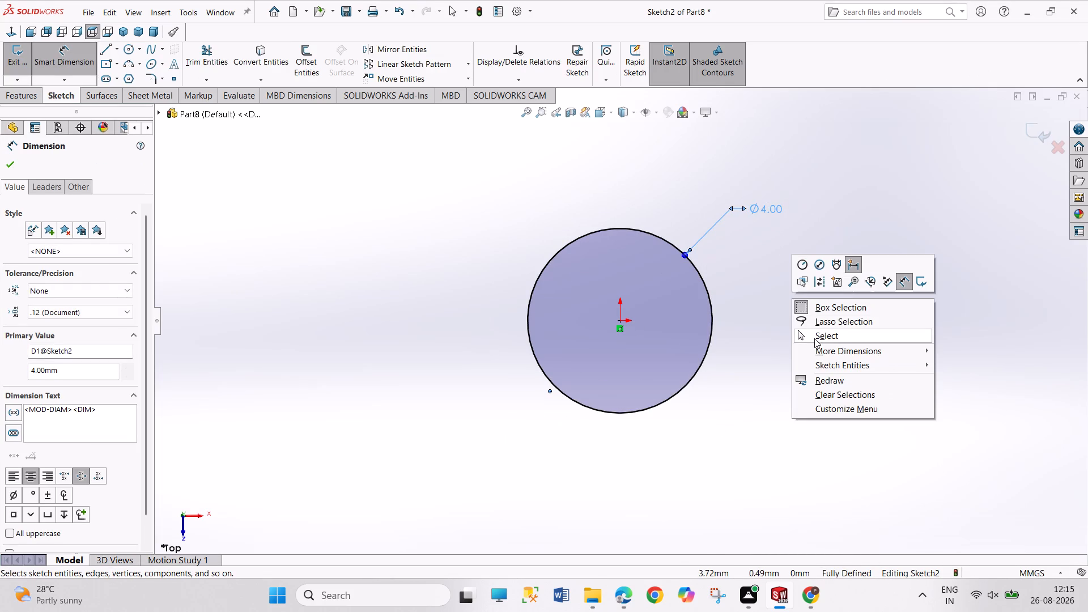
left_click(28, 66)
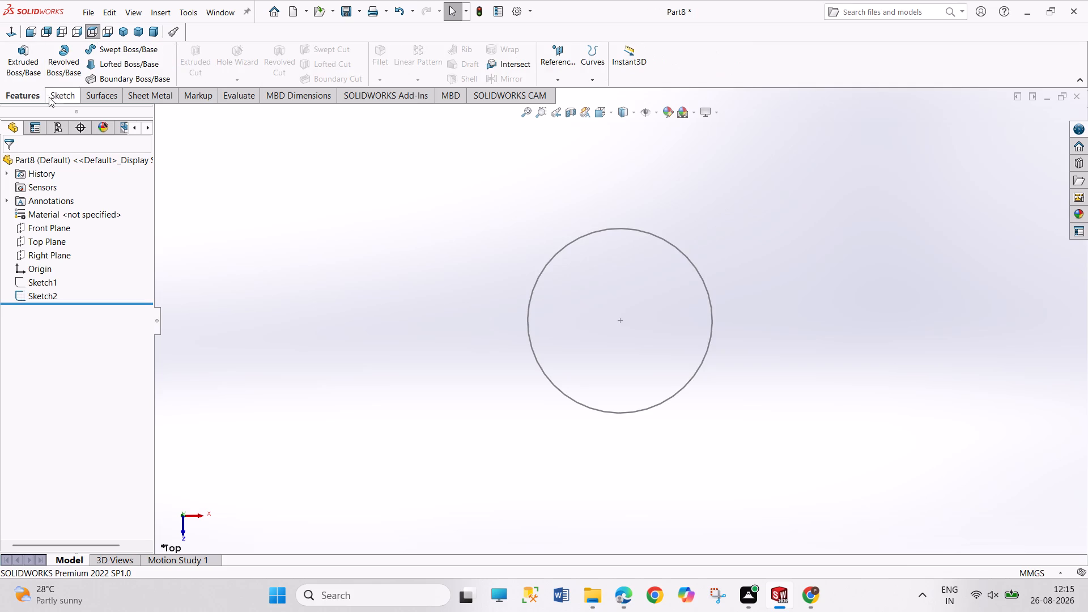
Create a clockwise helix from the 4 mm circle with 60 mm height, 25 mm constant pitch and 360° start angle.
left_click(120, 32)
scroll(789, 279, "up", 3)
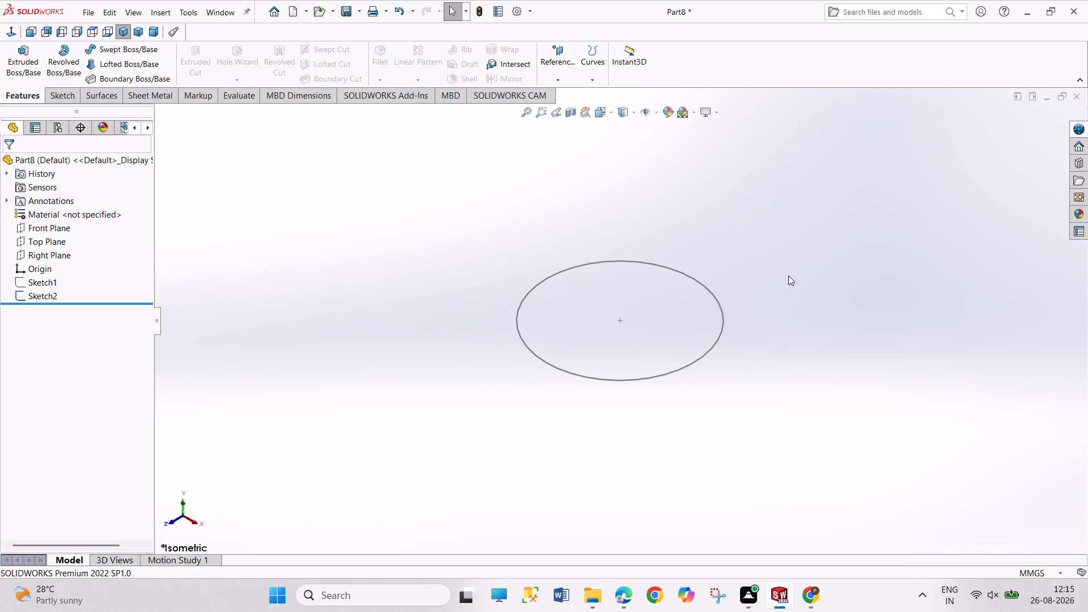
scroll(736, 245, "up", 1)
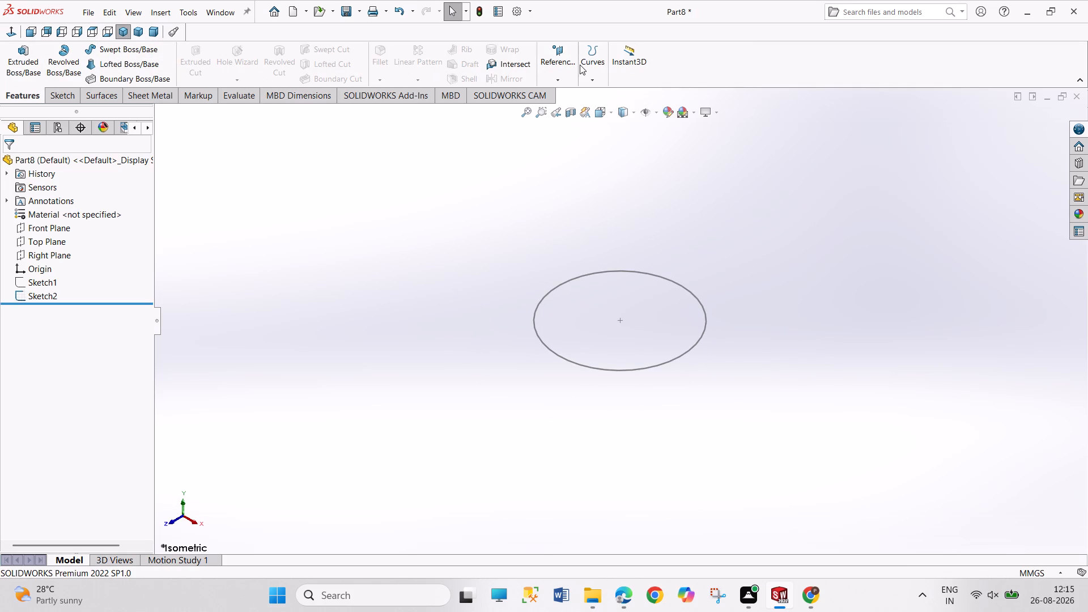
left_click(587, 71)
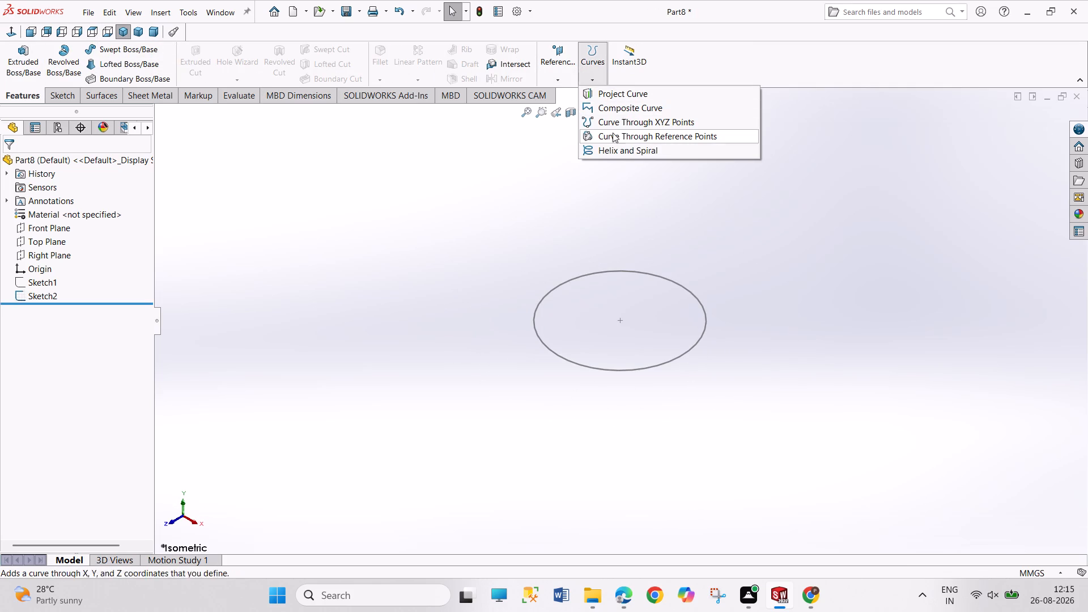
left_click(619, 150)
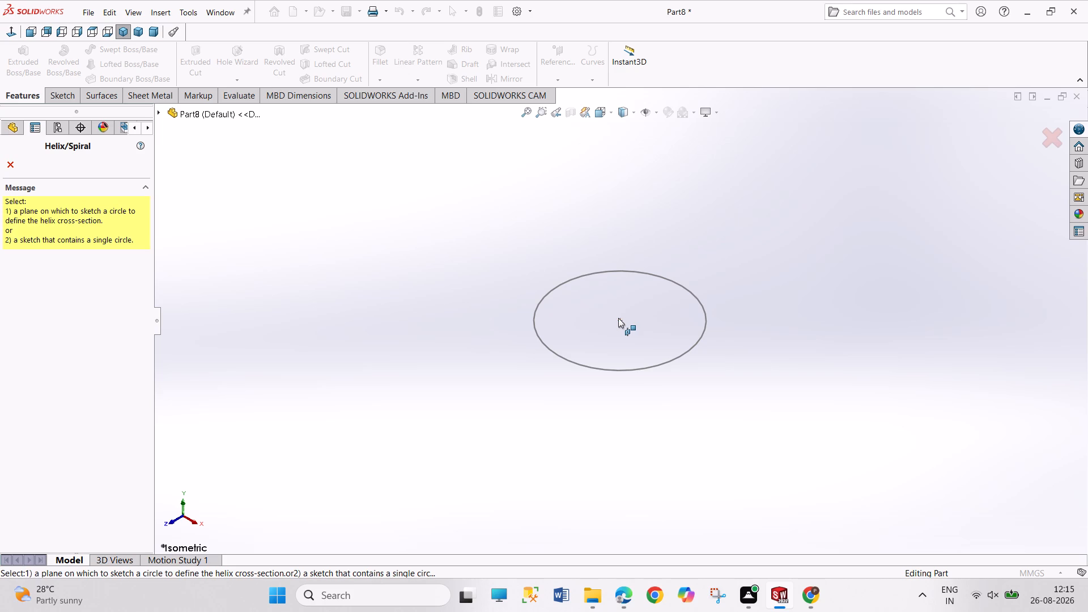
left_click(620, 318)
left_click(647, 370)
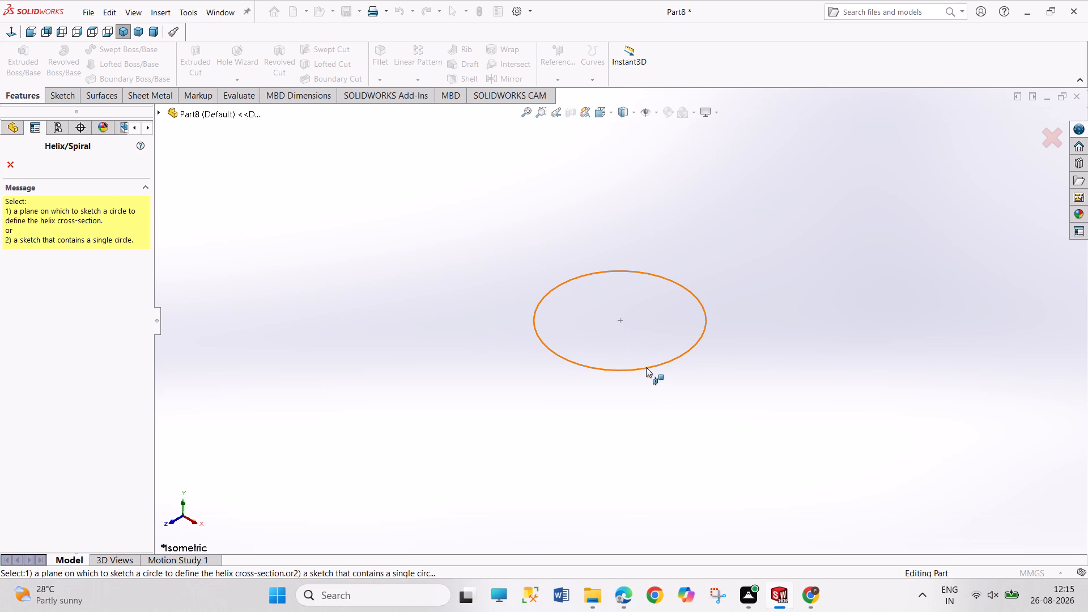
left_click(690, 347)
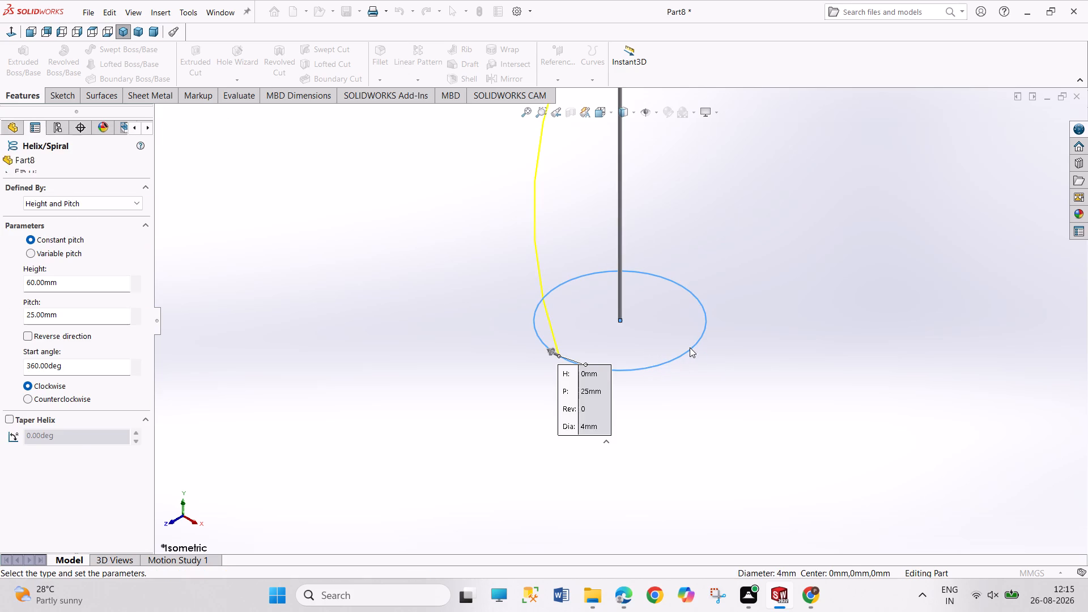
scroll(696, 271, "up", 4)
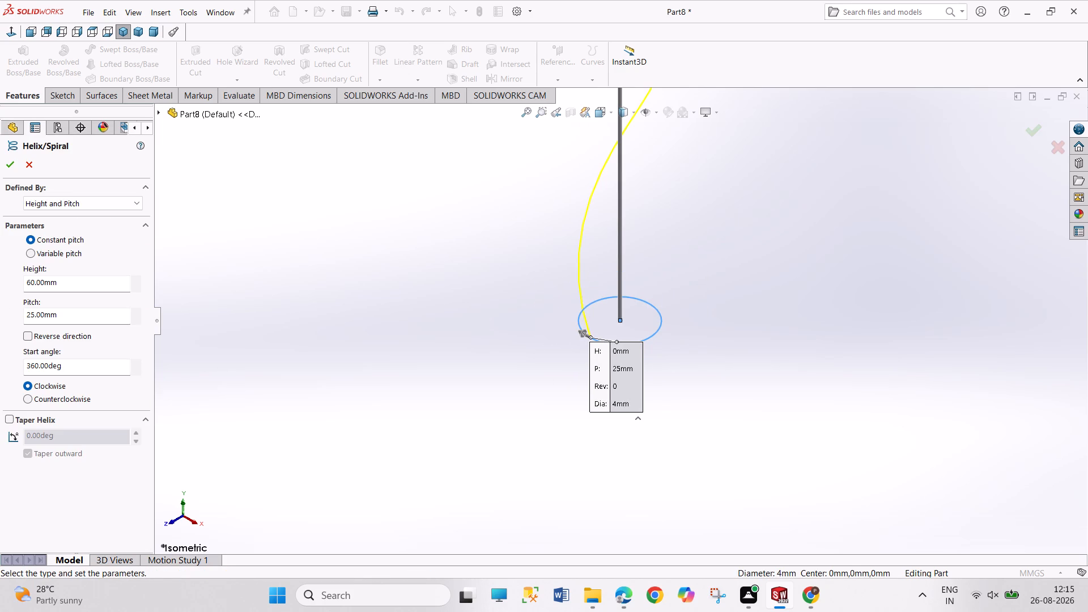
scroll(432, 379, "up", 7)
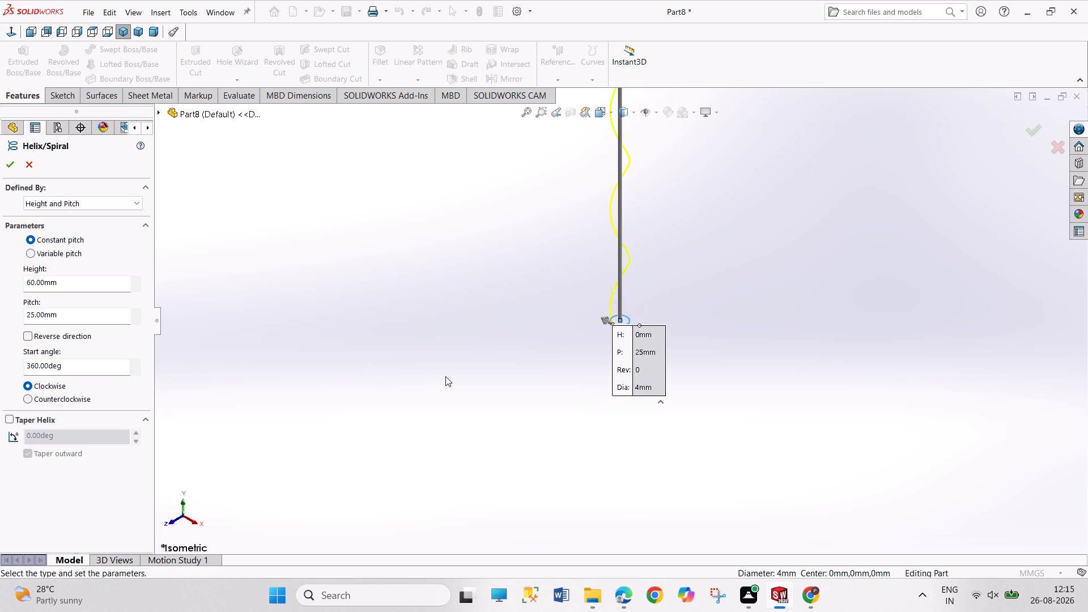
scroll(445, 376, "up", 3)
scroll(620, 133, "down", 3)
scroll(591, 375, "down", 3)
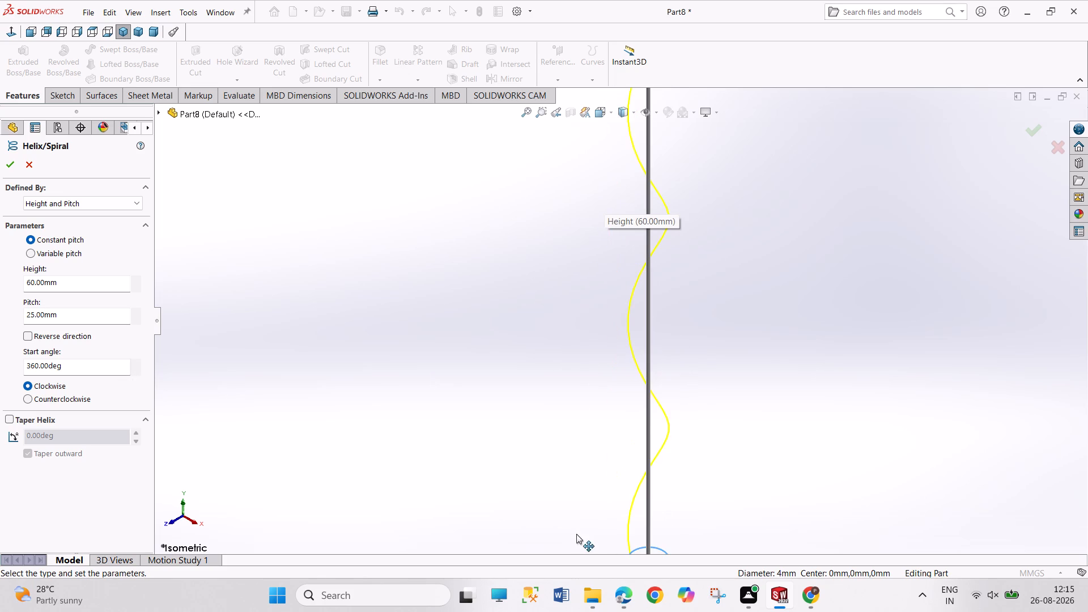
scroll(575, 524, "up", 3)
scroll(593, 507, "down", 2)
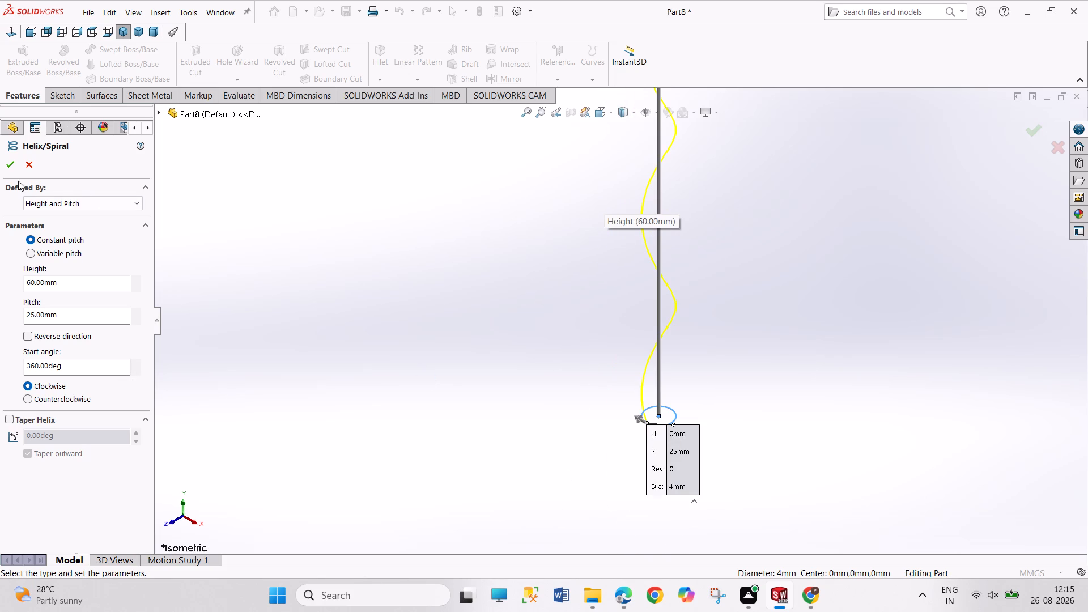
left_click(8, 167)
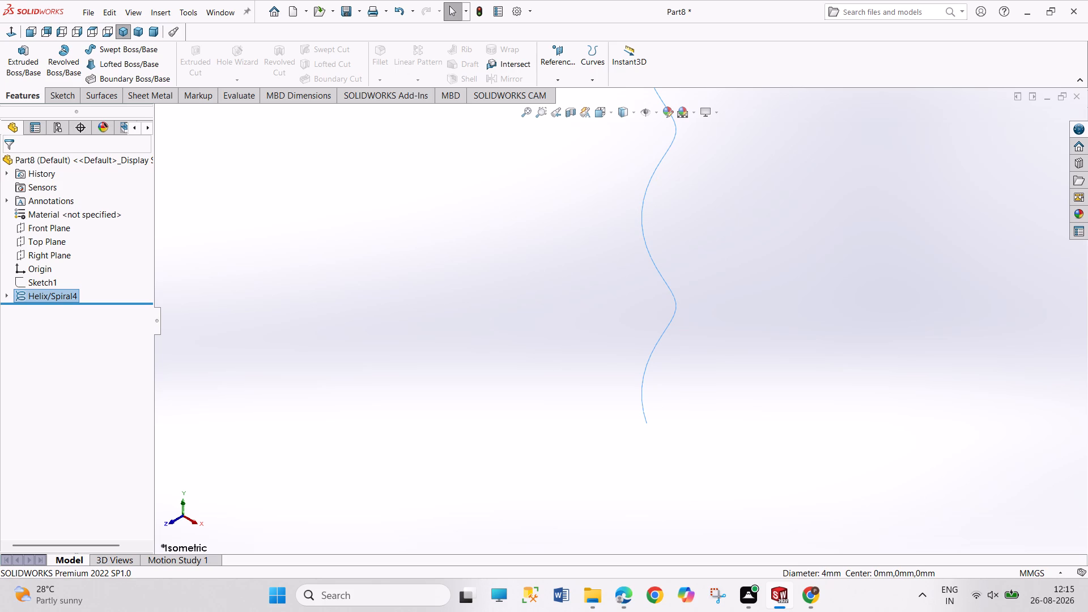
Undo the helix, the base circle's diameter dimension and the circle itself, and exit the emptied sketch.
left_click(128, 52)
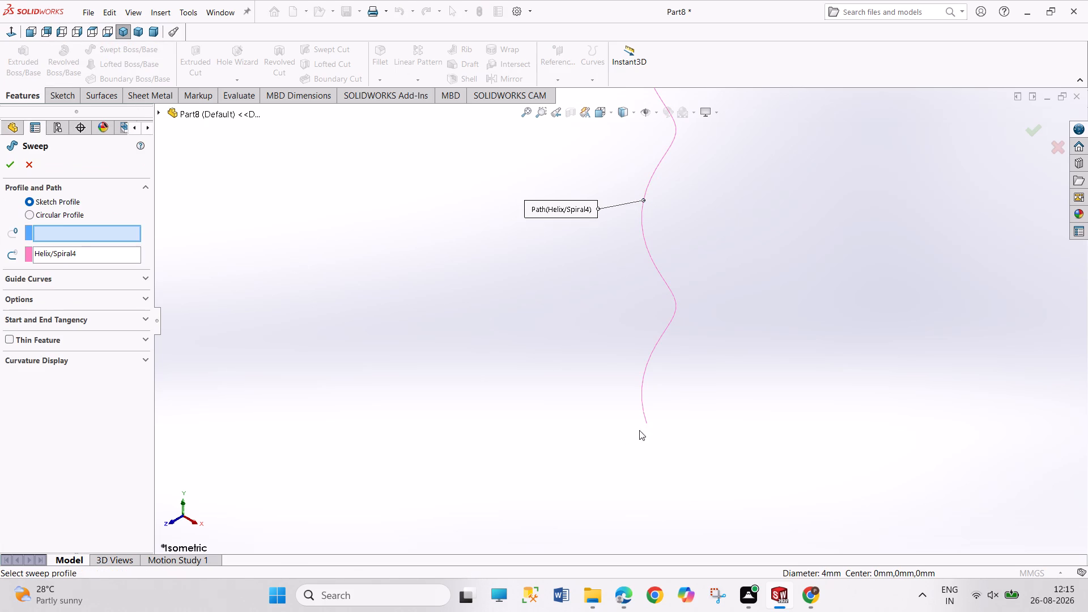
left_click(33, 165)
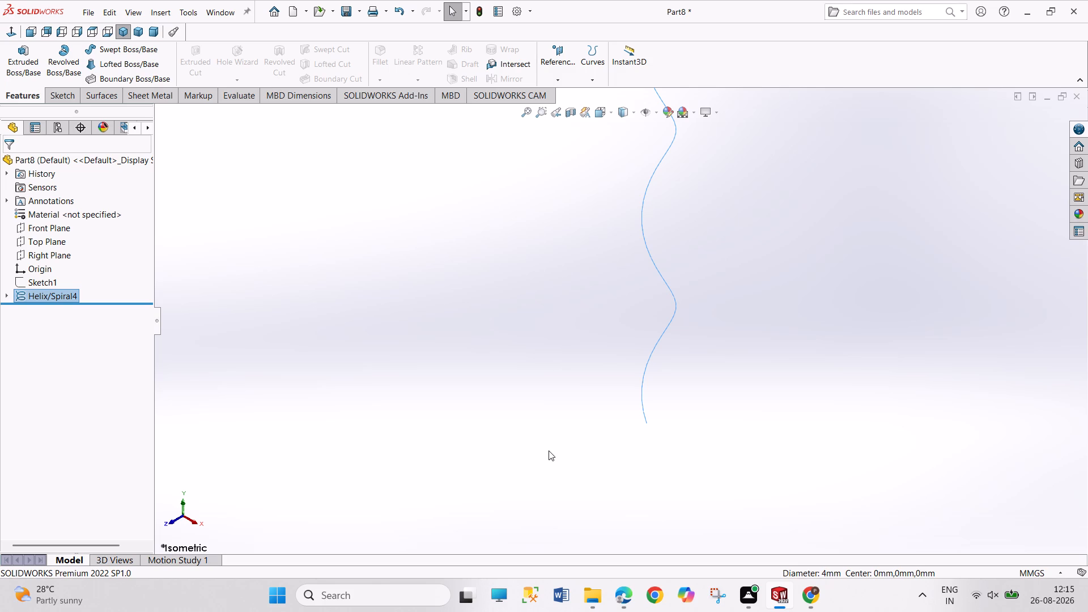
key("ctrl+z")
key("ctrl+z")
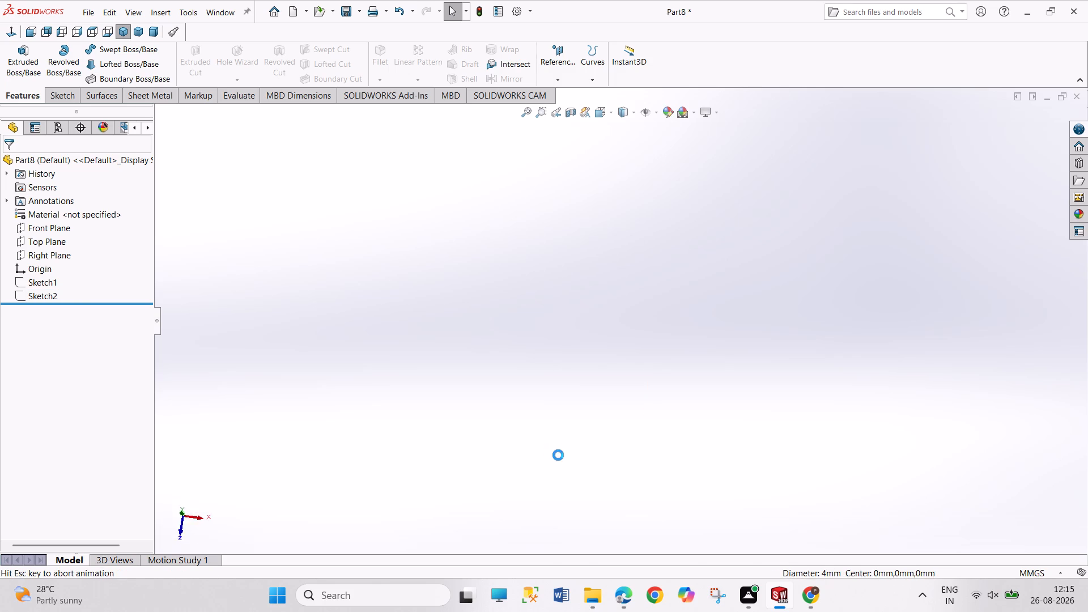
key("ctrl+z")
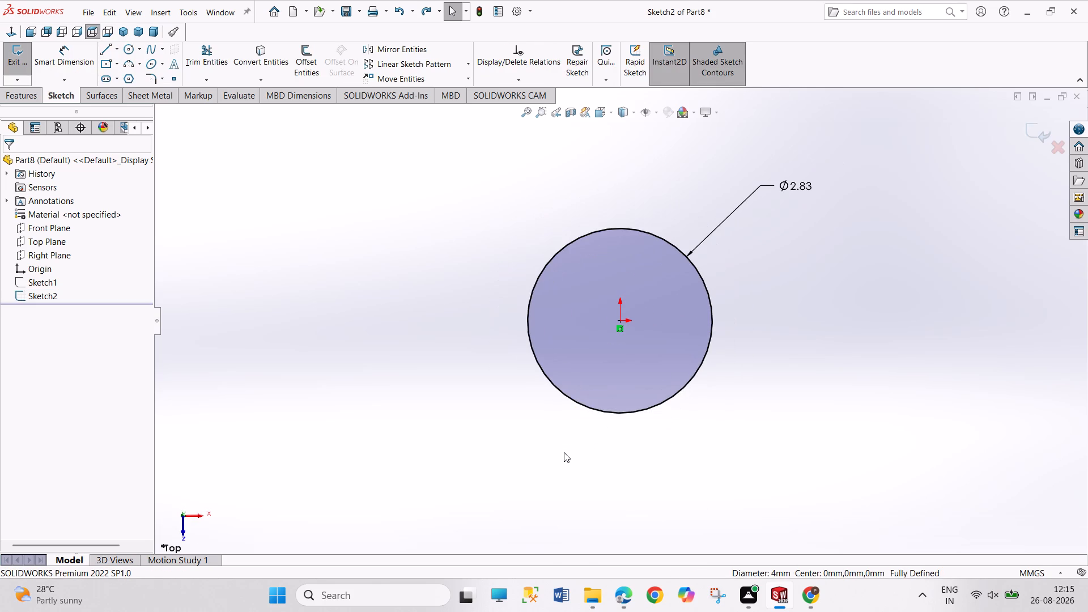
key("ctrl+z")
key("ctrl+z")
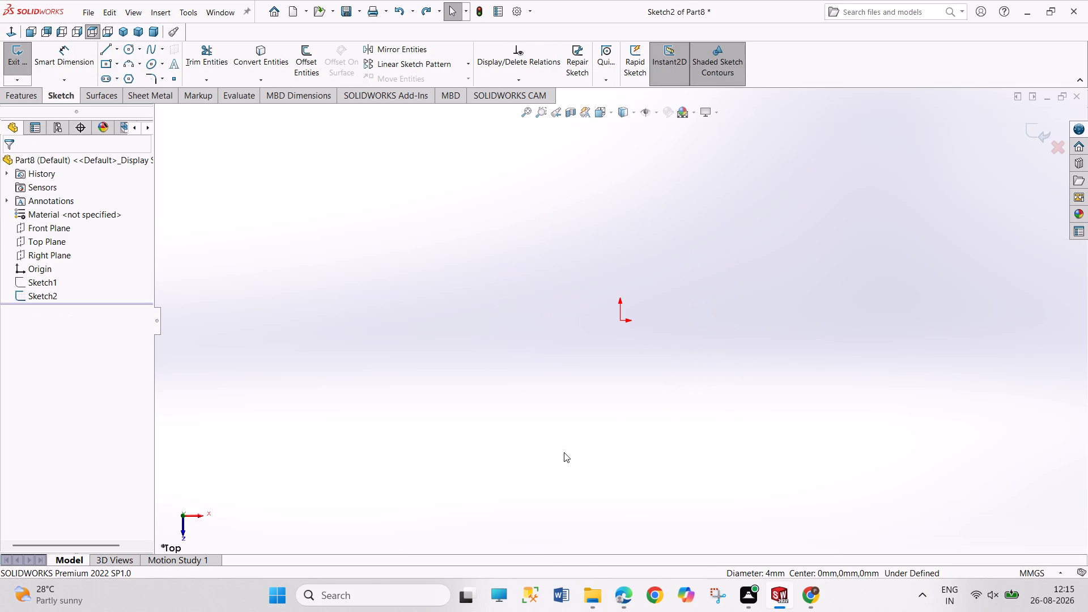
left_click(25, 58)
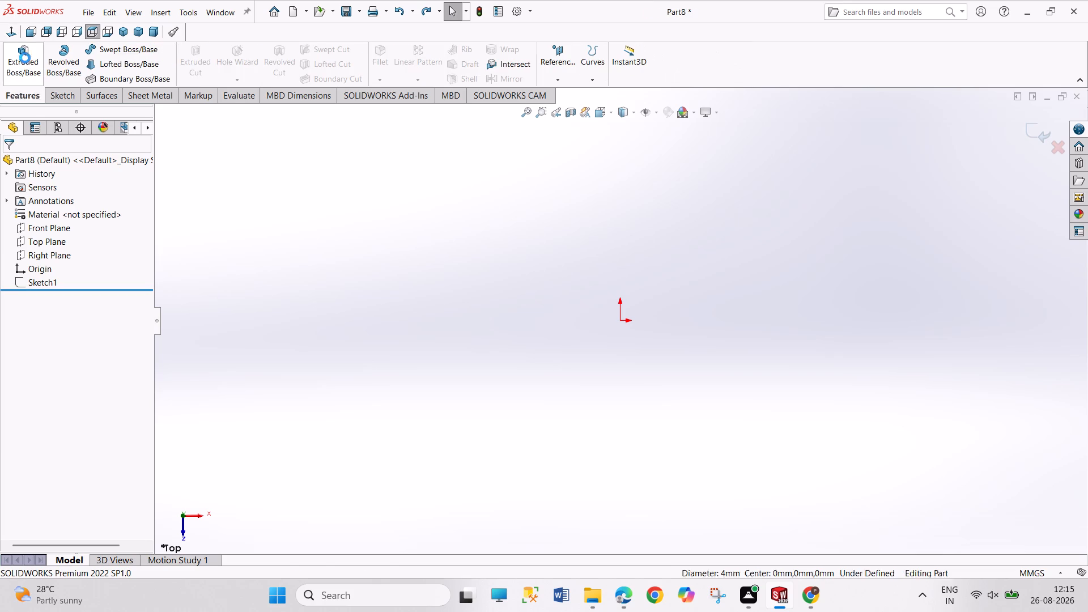
Sketch a circle centred on the origin on the Top Plane, dimension its diameter to 4 mm and exit the sketch.
left_click(59, 103)
left_click(57, 243)
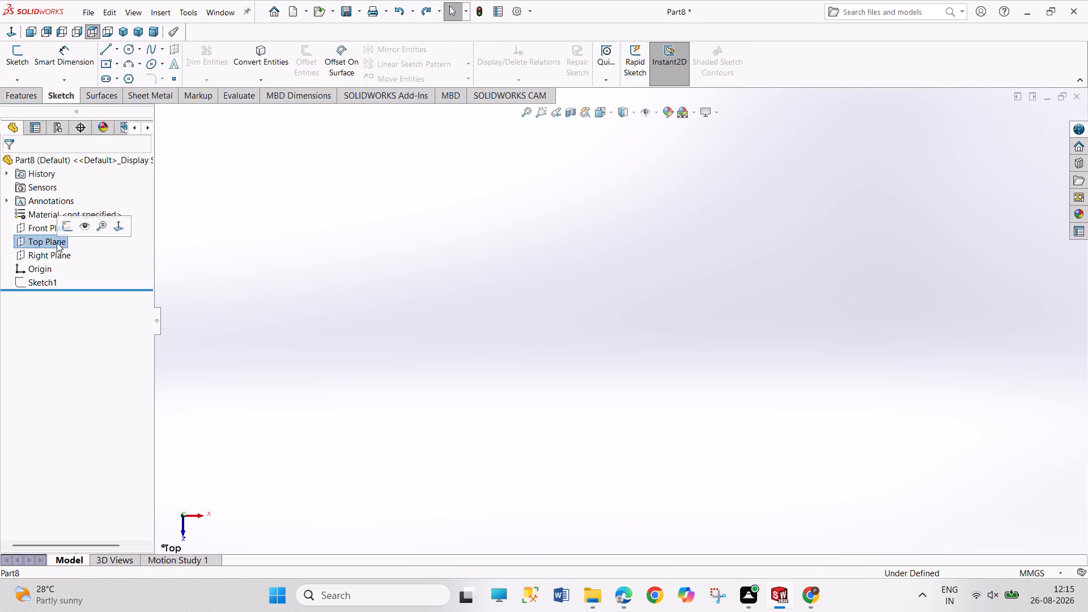
left_click(60, 227)
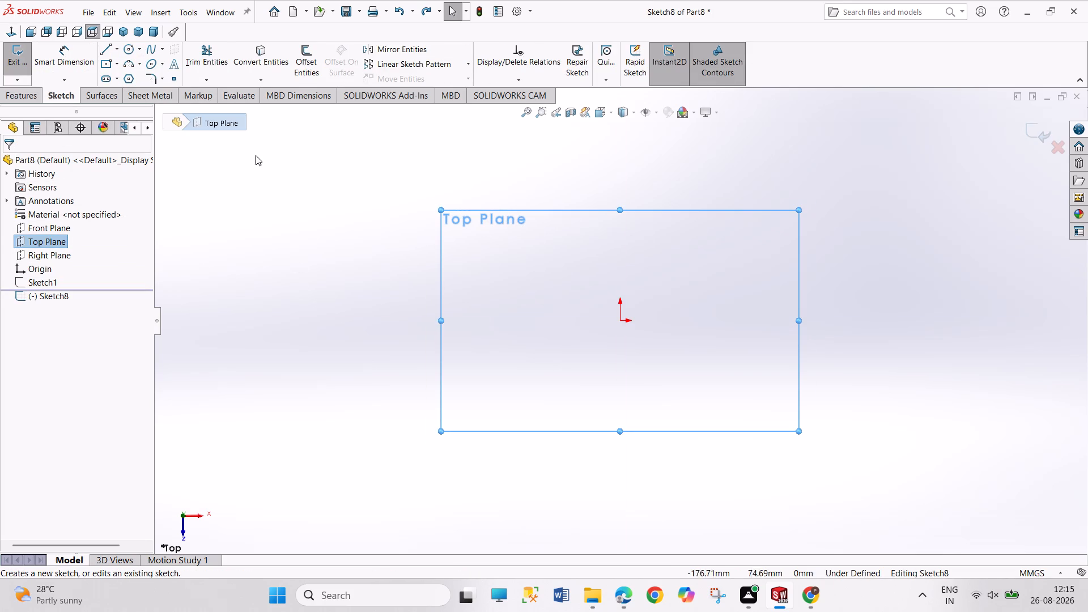
left_click(133, 53)
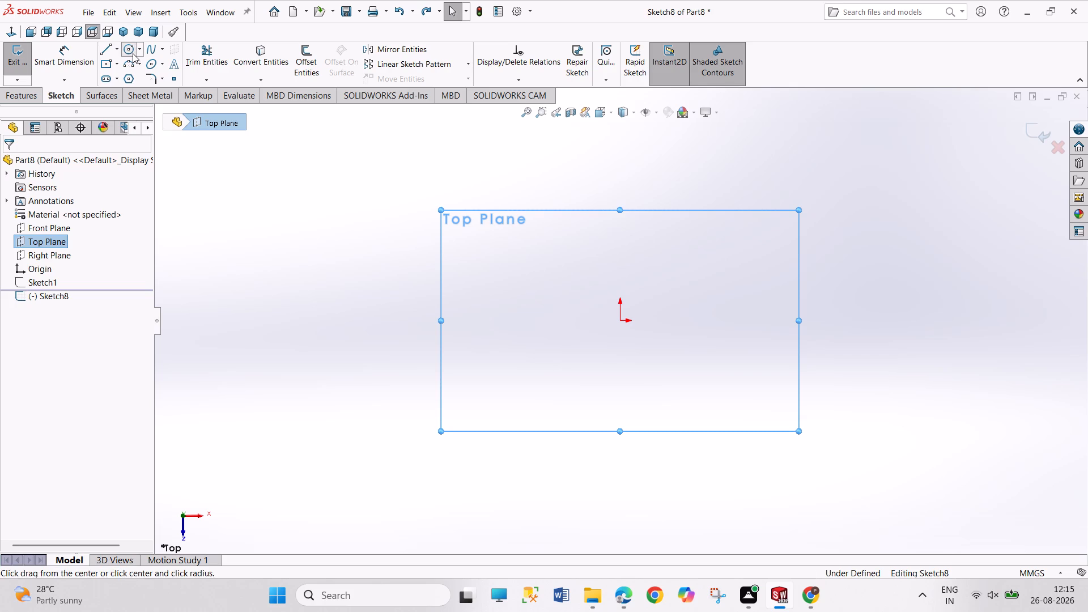
left_click(620, 320)
left_click(639, 375)
right_click_drag(758, 432, 729, 258)
left_click(672, 303)
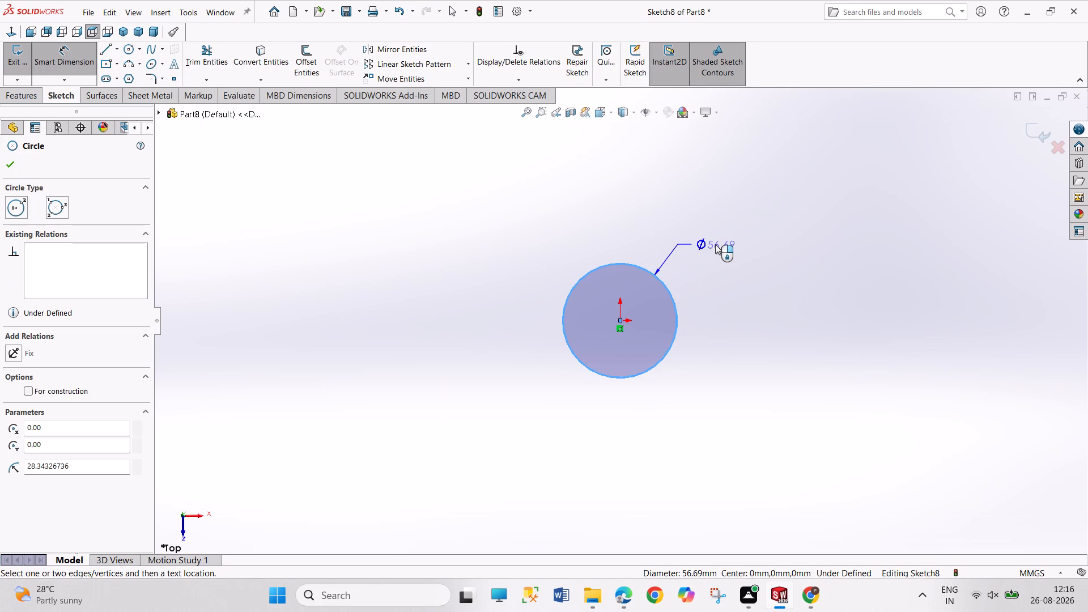
left_click(715, 244)
key("4")
key("Return")
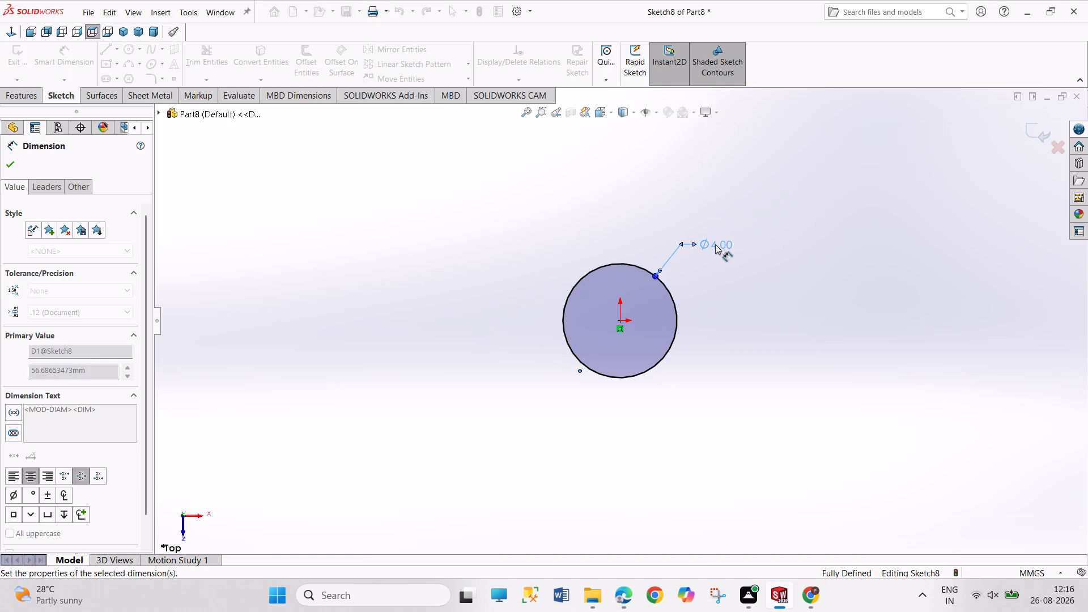
right_click(750, 311)
left_click(763, 350)
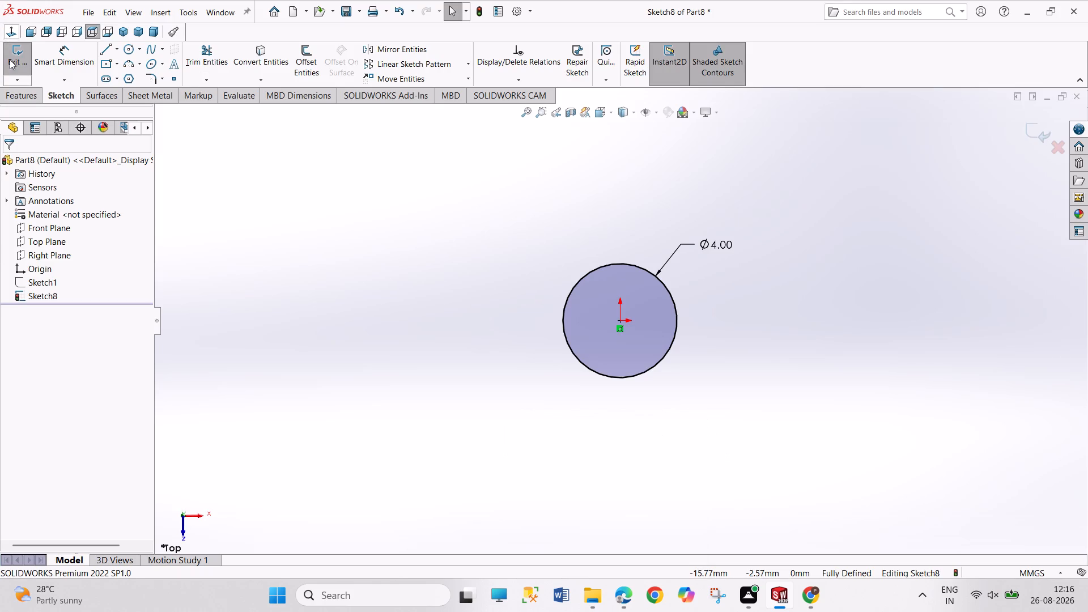
left_click(25, 67)
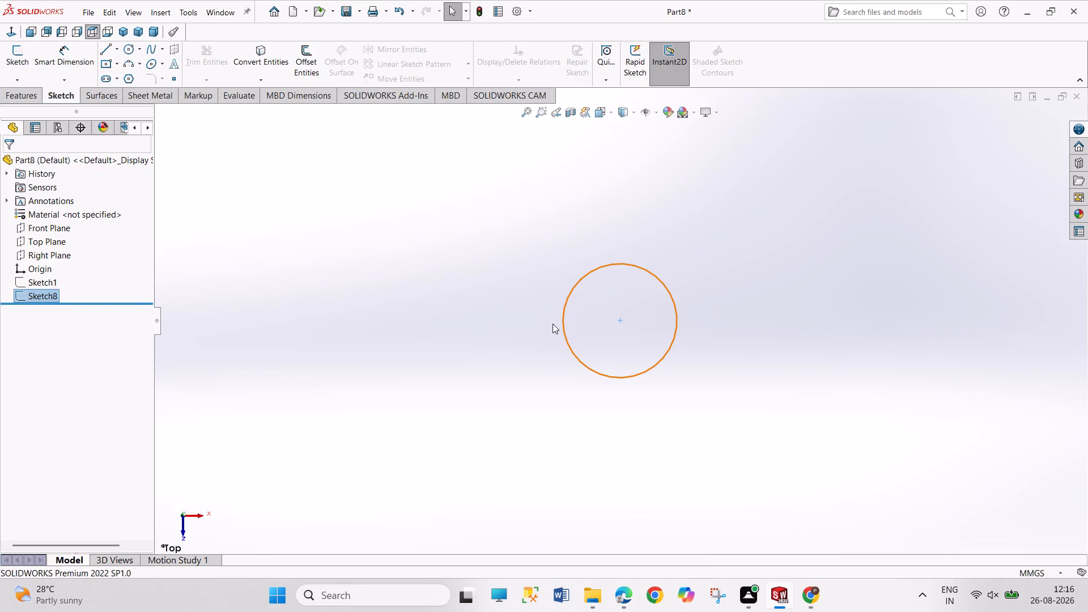
Edit the circle sketch, set the diameter to 6 mm and exit the sketch.
right_click(560, 324)
left_click(570, 290)
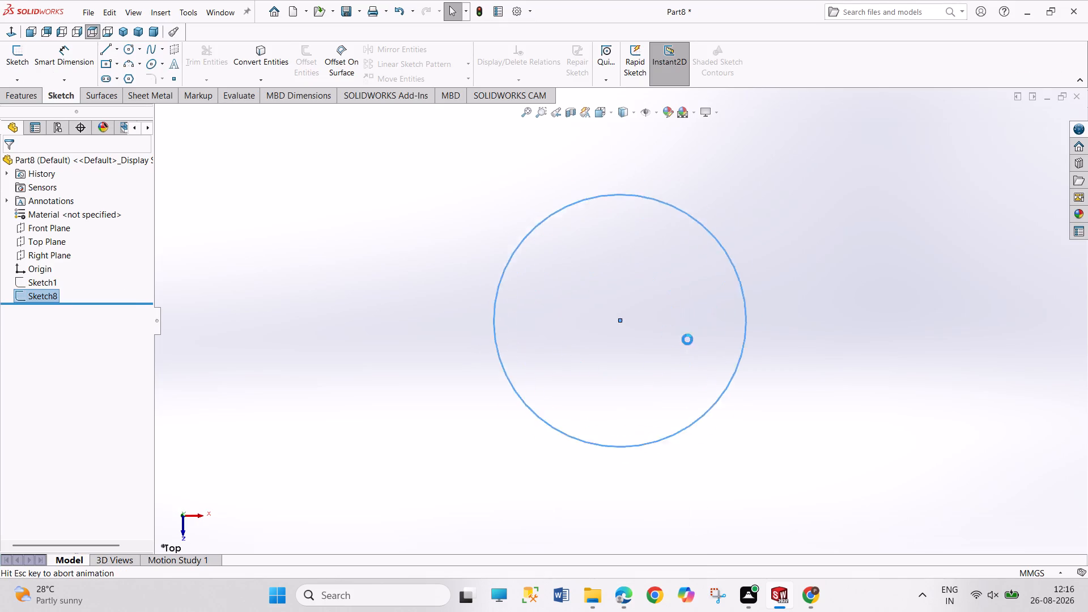
scroll(692, 350, "up", 3)
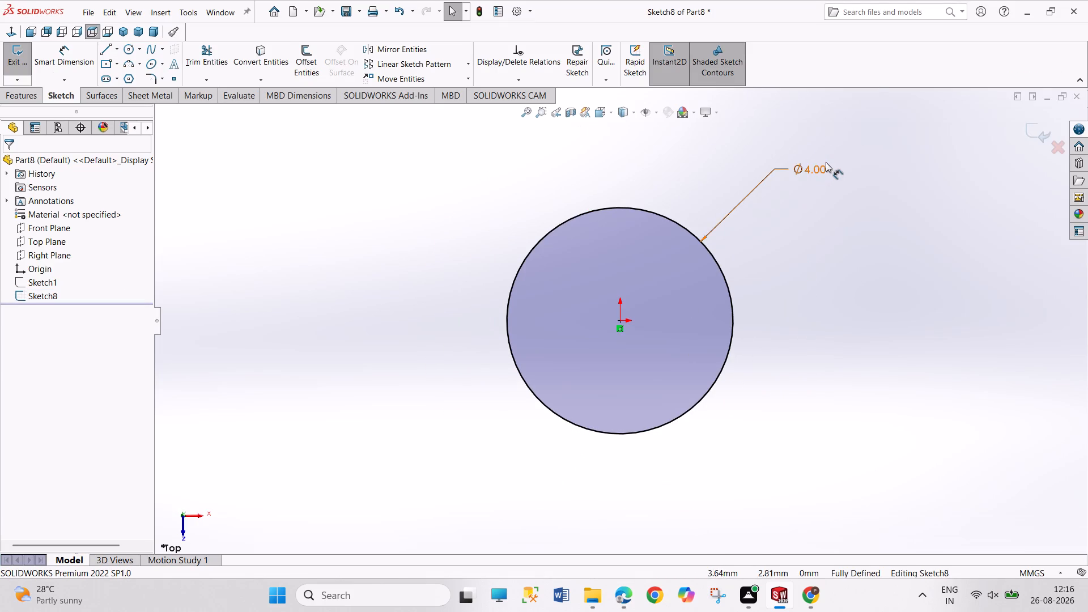
double_click(826, 162)
key("6")
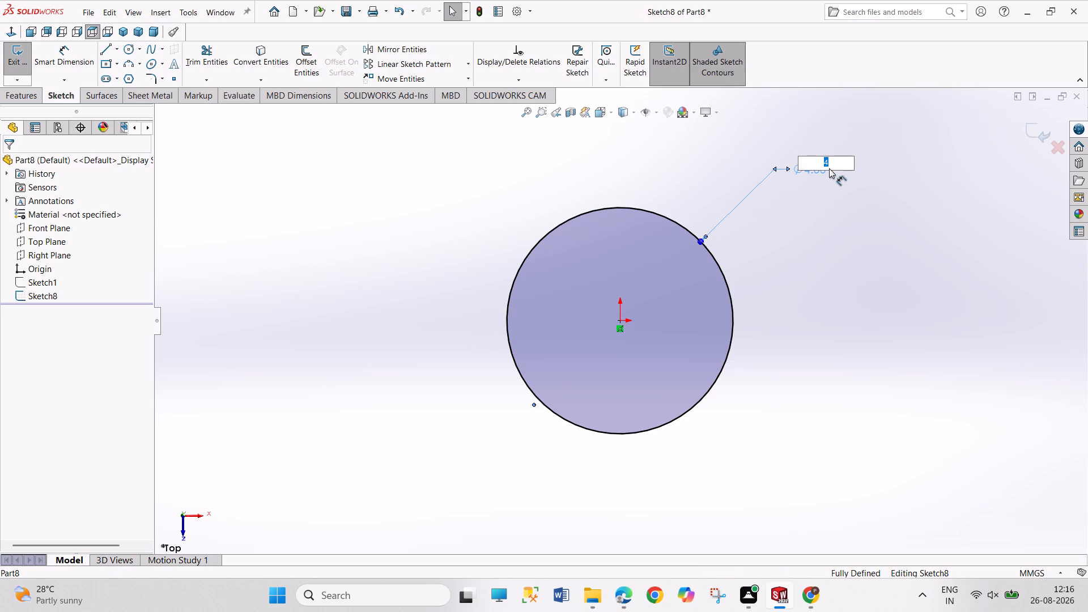
key("Return")
right_click(830, 173)
left_click(811, 210)
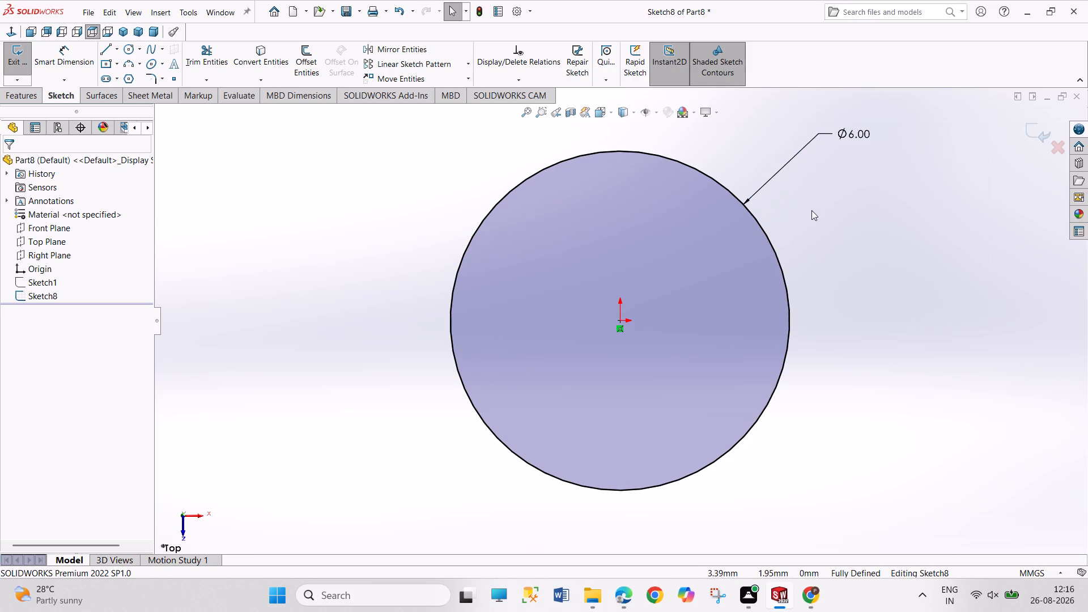
left_click(15, 64)
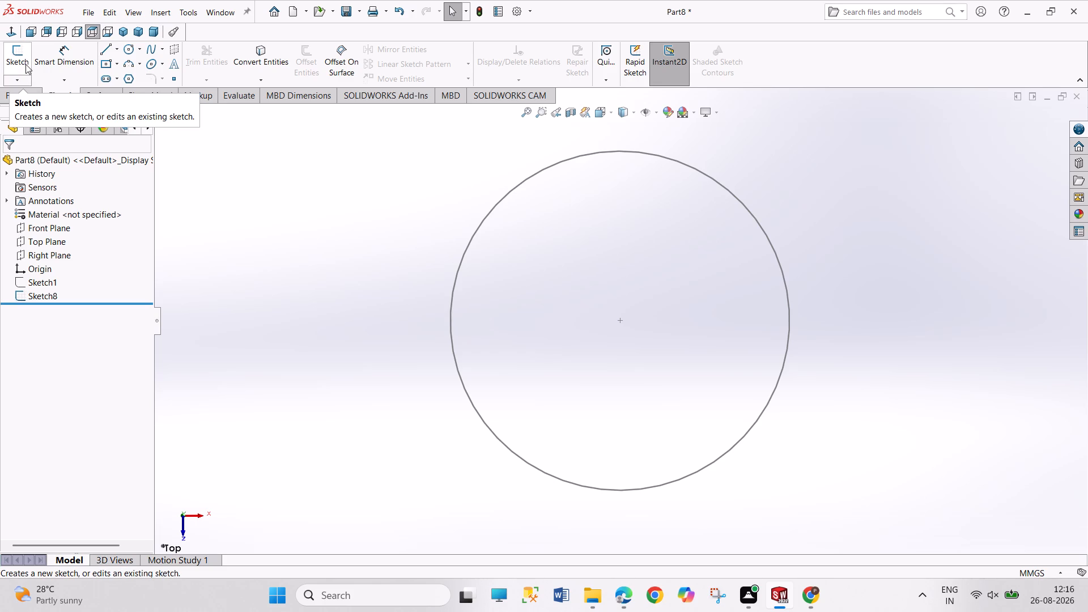
Extrude the 6 mm circle as a solid boss with a blind depth of 18 mm.
left_click(16, 97)
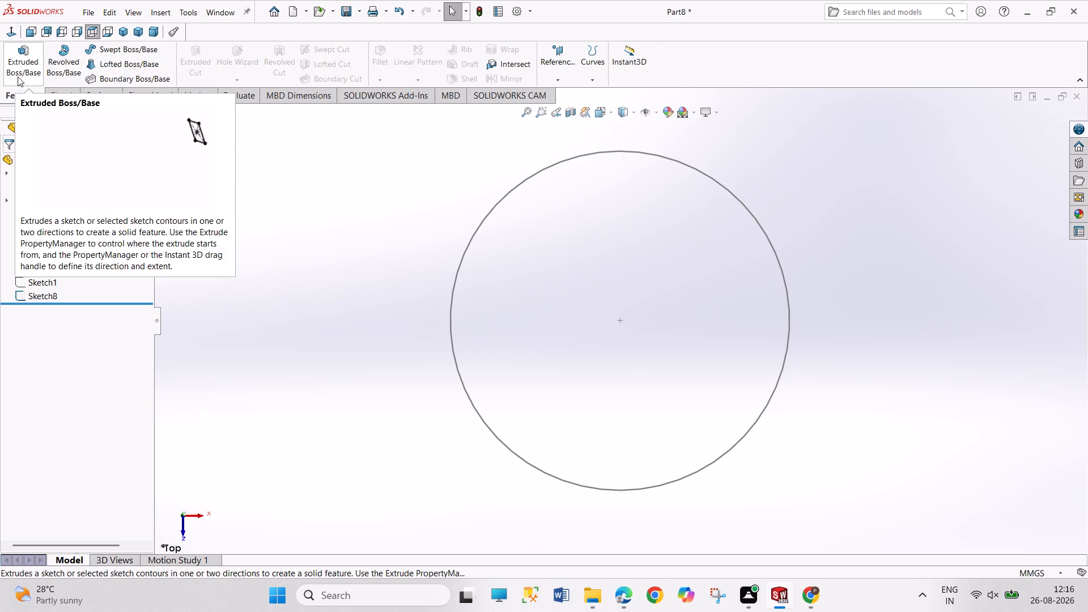
left_click(18, 76)
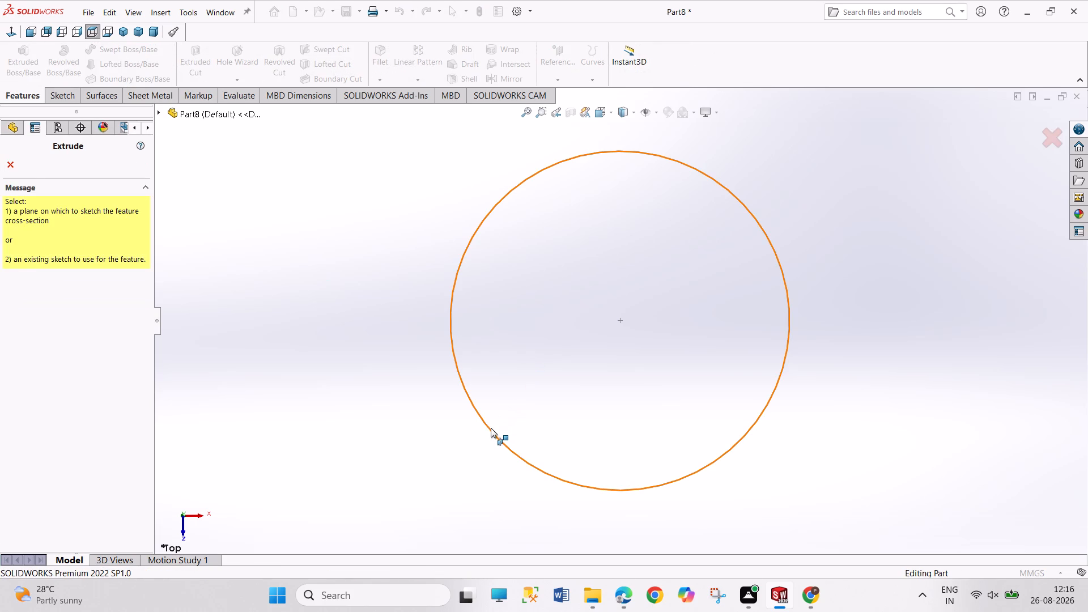
left_click(491, 428)
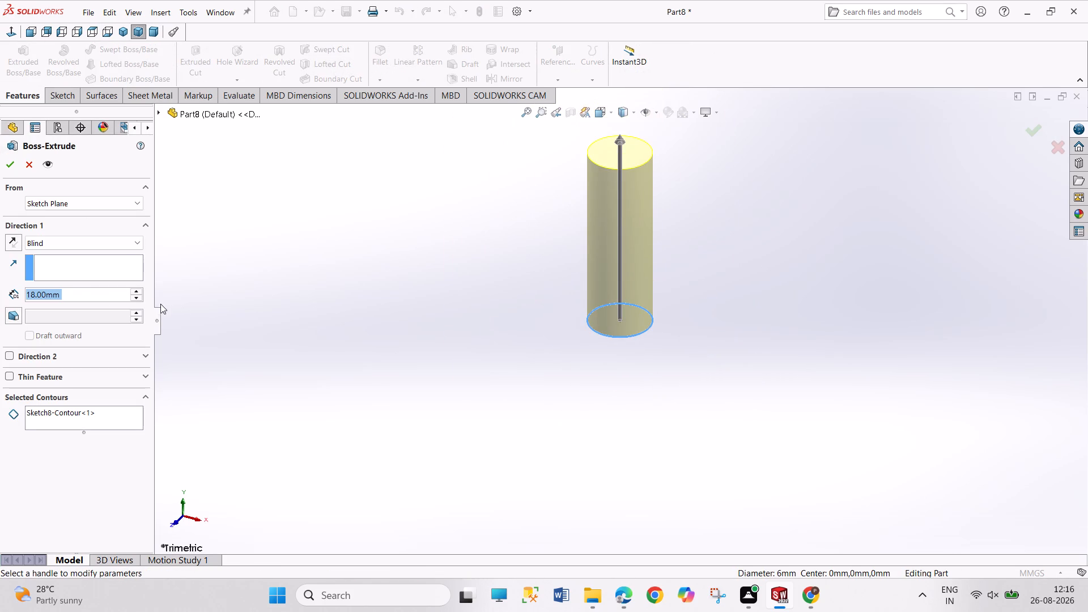
left_click(8, 157)
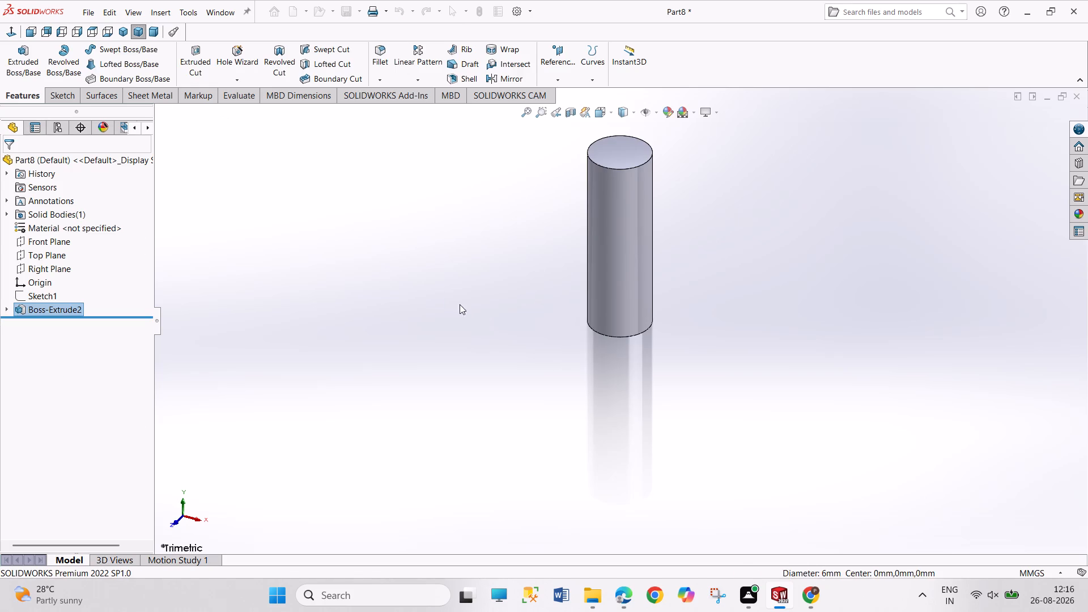
left_click(487, 314)
Sketch a circle centred on the origin on the cylinder's top face and dimension its diameter to 6 mm.
scroll(490, 280, "up", 3)
scroll(649, 201, "down", 4)
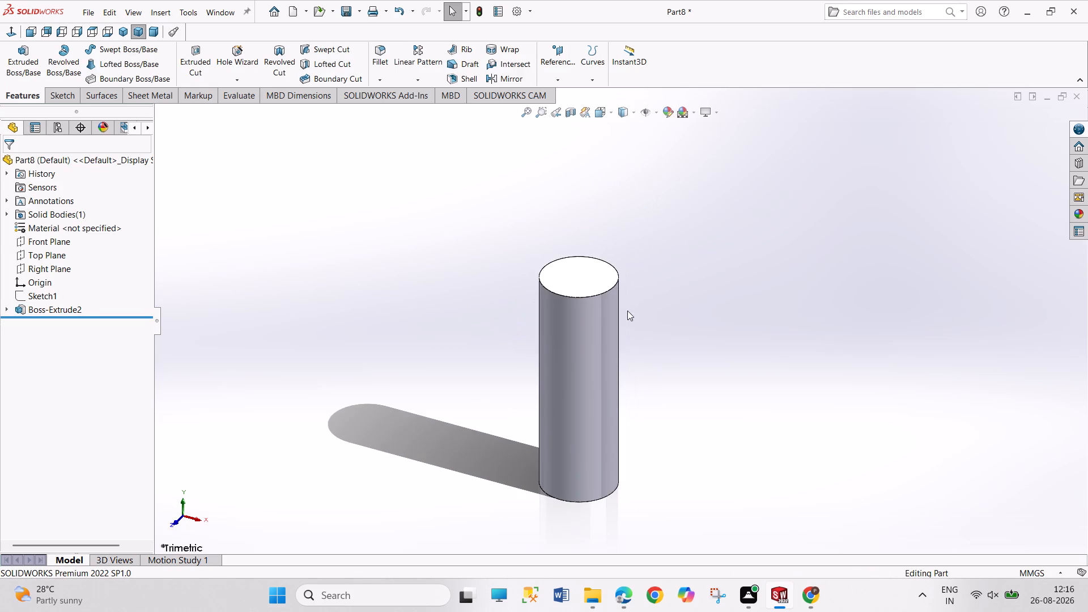
left_click(572, 276)
left_click(621, 243)
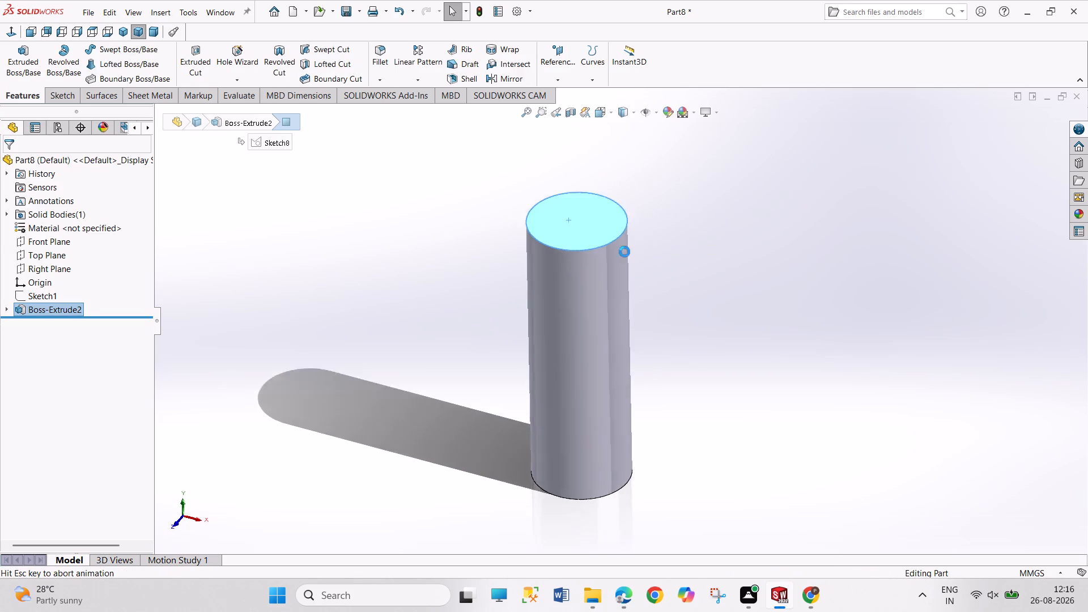
left_click(916, 356)
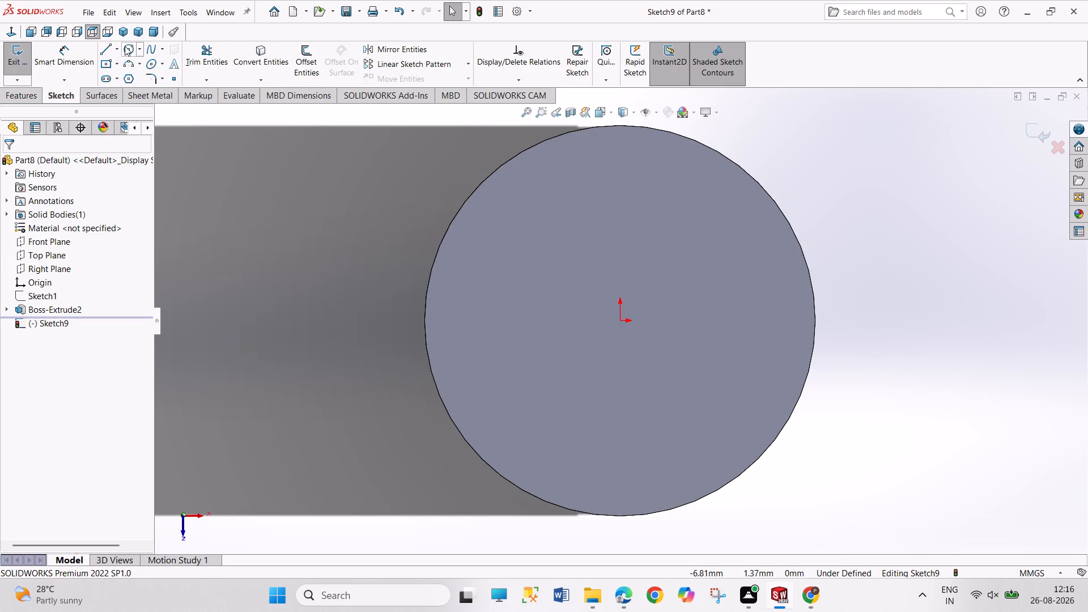
left_click(125, 48)
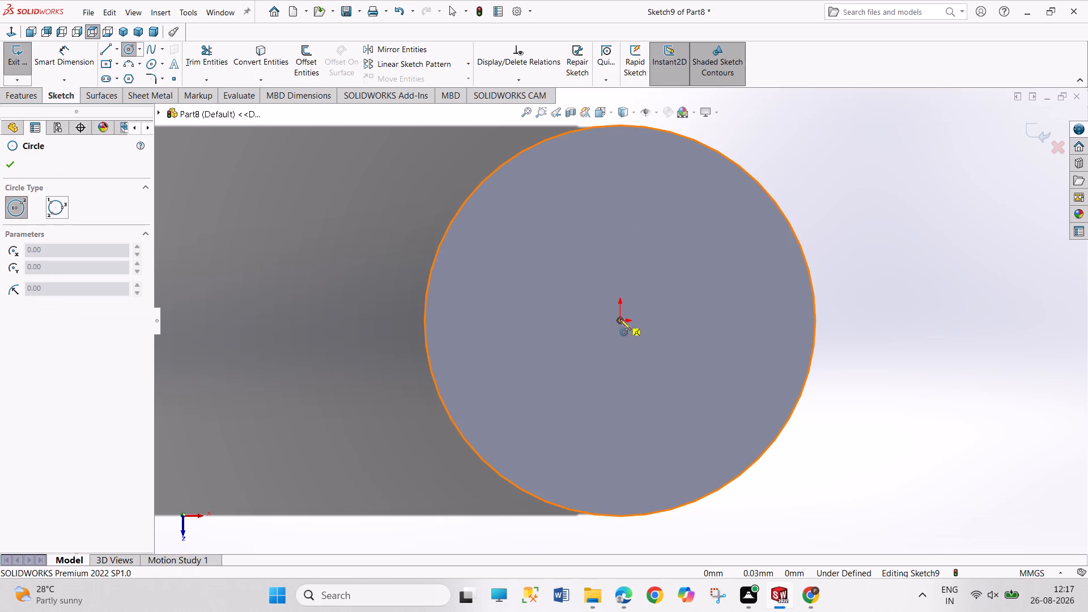
left_click(620, 321)
left_click(700, 423)
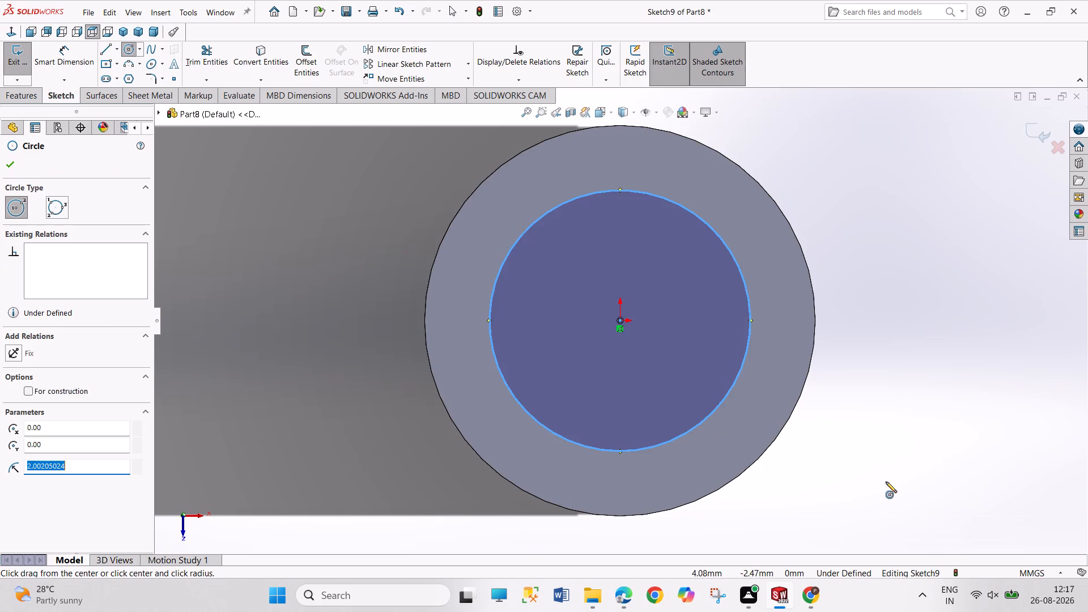
right_click_drag(891, 475, 851, 284)
left_click(717, 233)
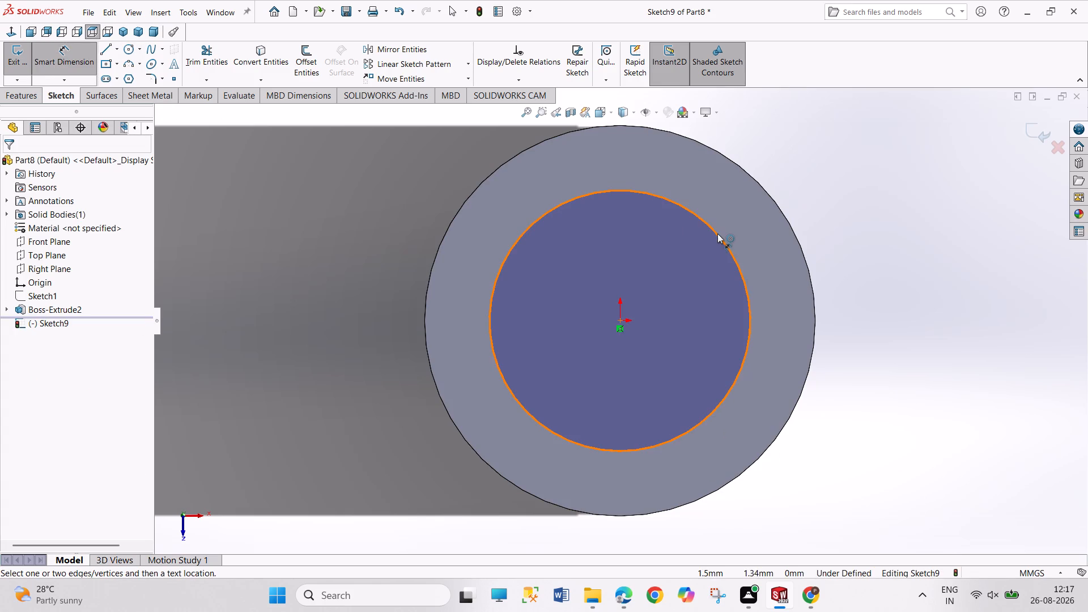
left_click(822, 176)
key("6")
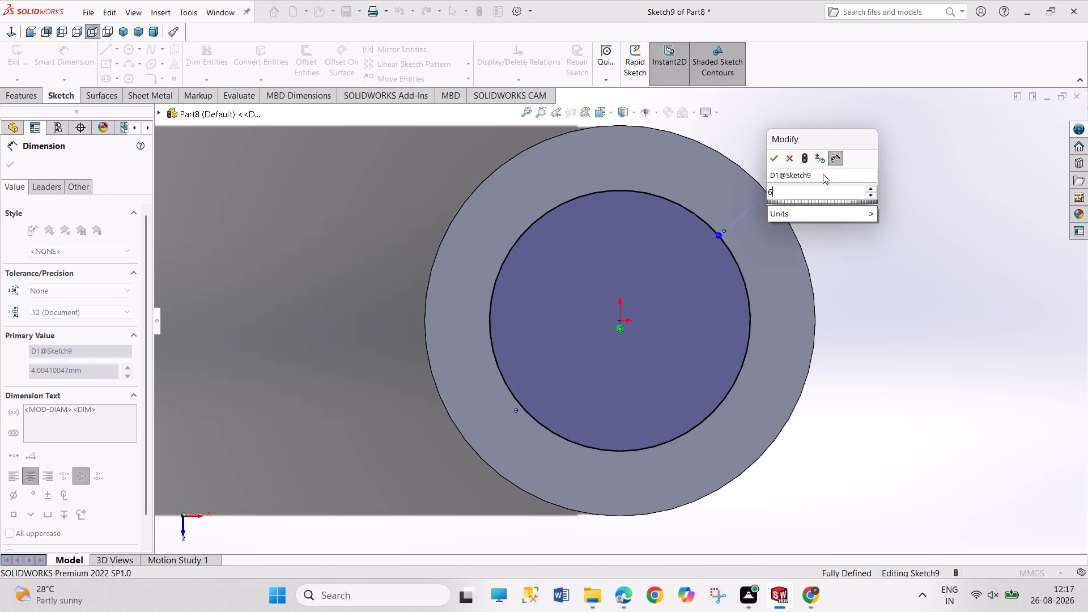
key("Return")
right_click(884, 197)
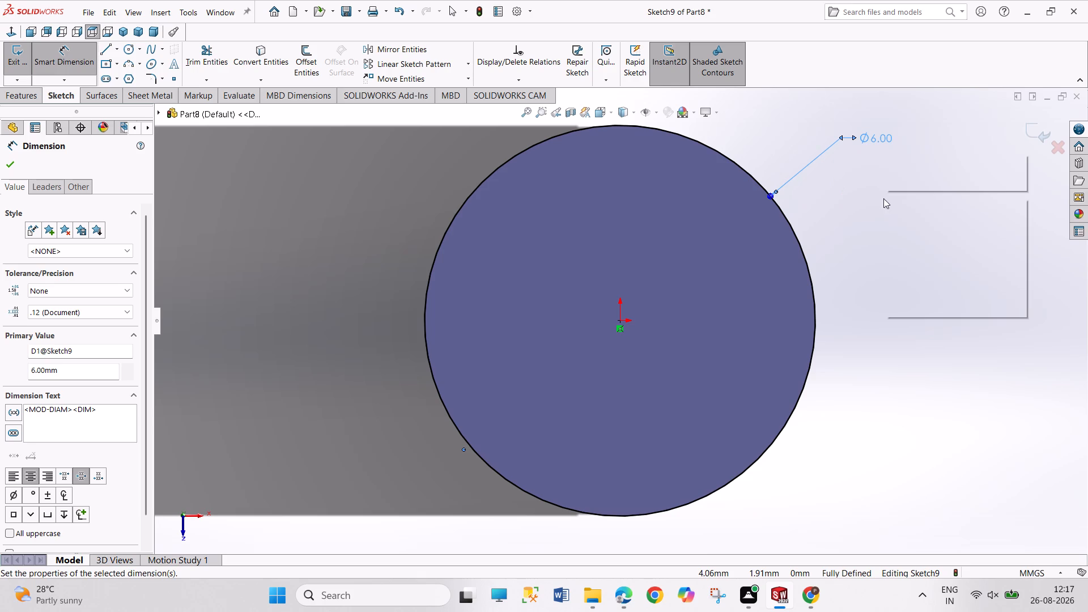
left_click(895, 236)
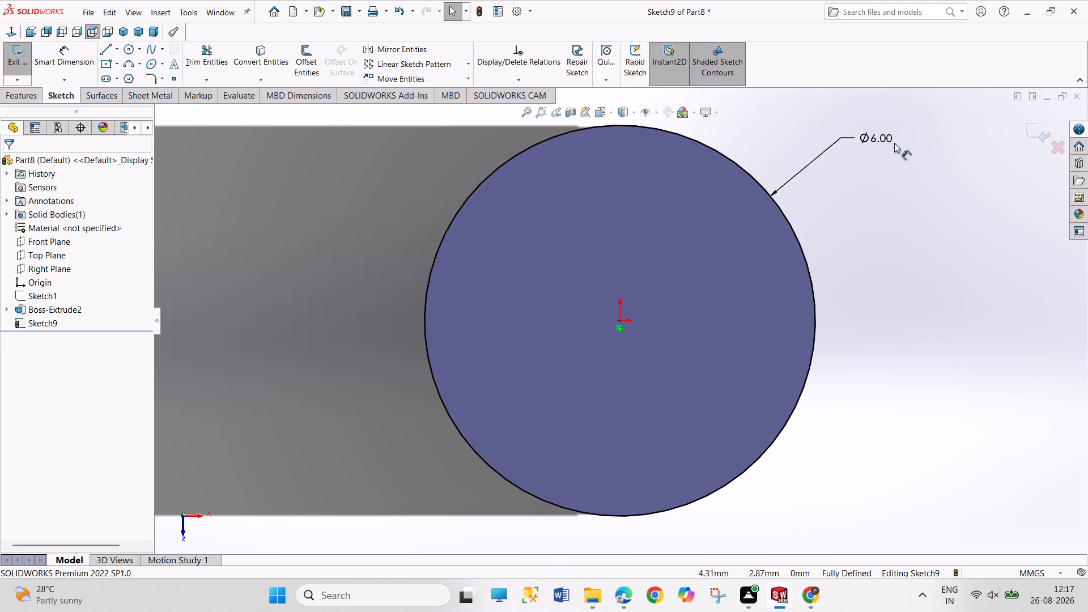
Set the diameter of the circle on the cylinder's top face to 4 mm and exit the sketch.
double_click(876, 140)
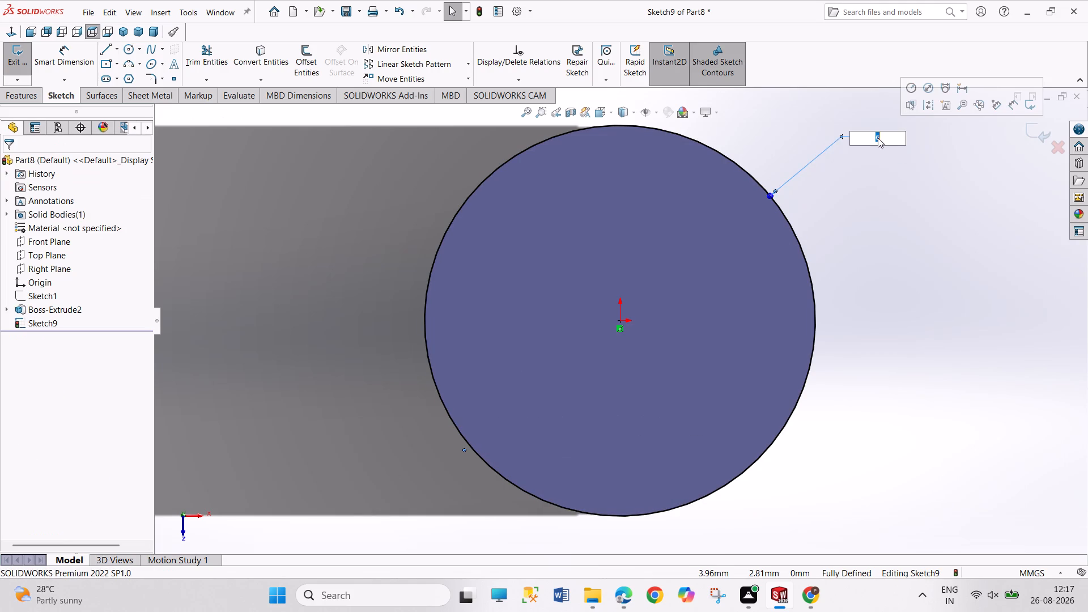
key("4")
key("Return")
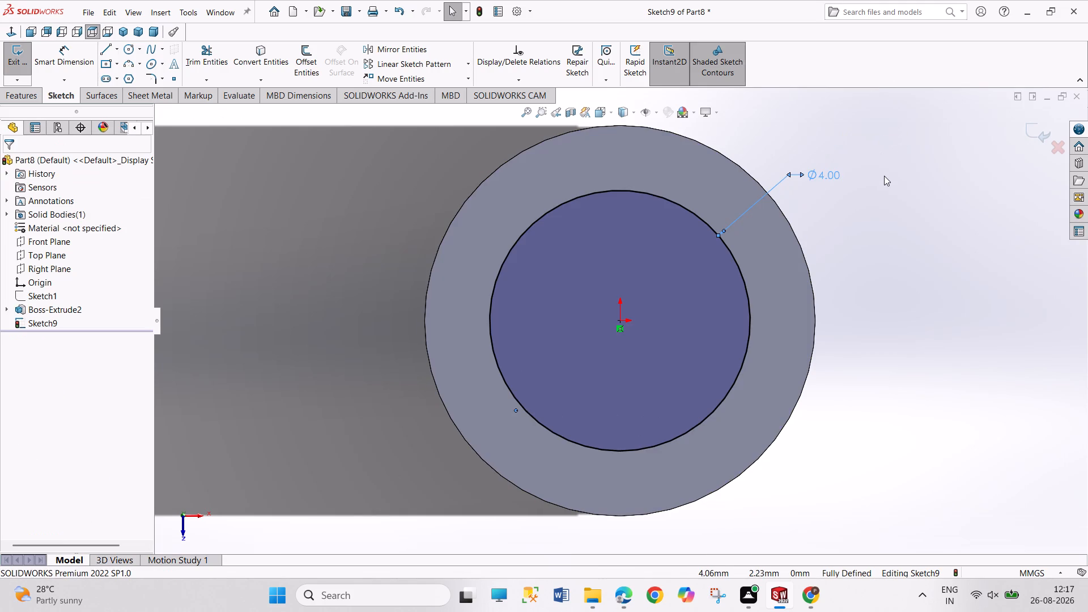
right_click(884, 176)
left_click(838, 218)
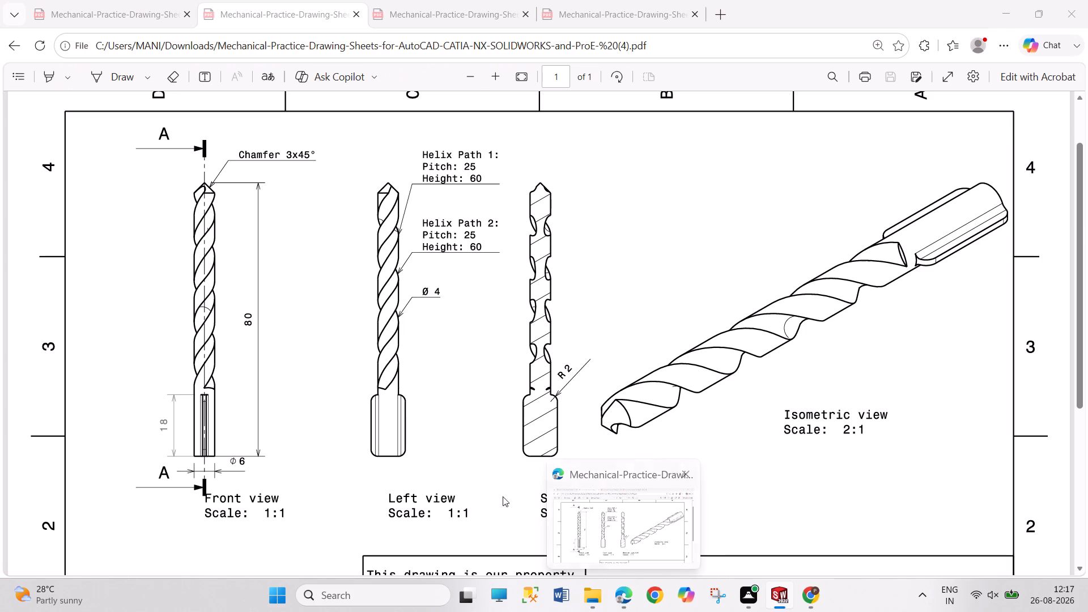
left_click(24, 65)
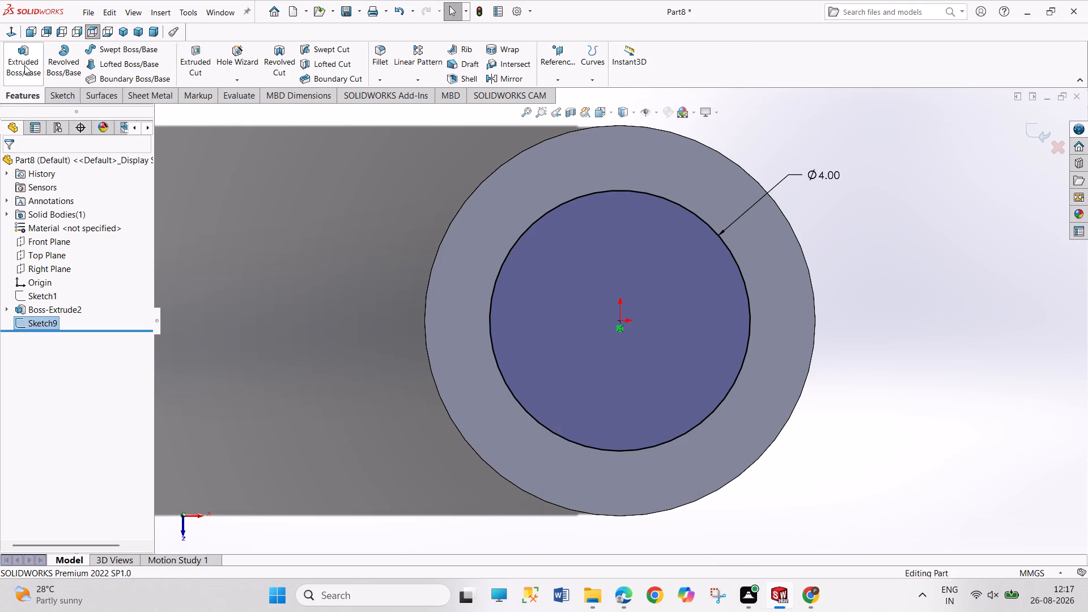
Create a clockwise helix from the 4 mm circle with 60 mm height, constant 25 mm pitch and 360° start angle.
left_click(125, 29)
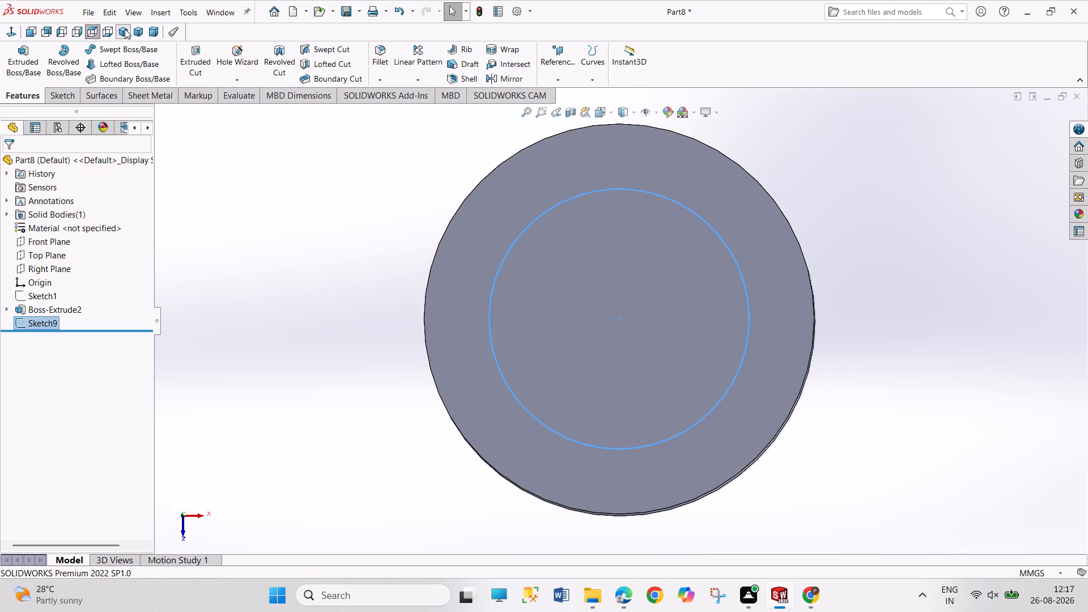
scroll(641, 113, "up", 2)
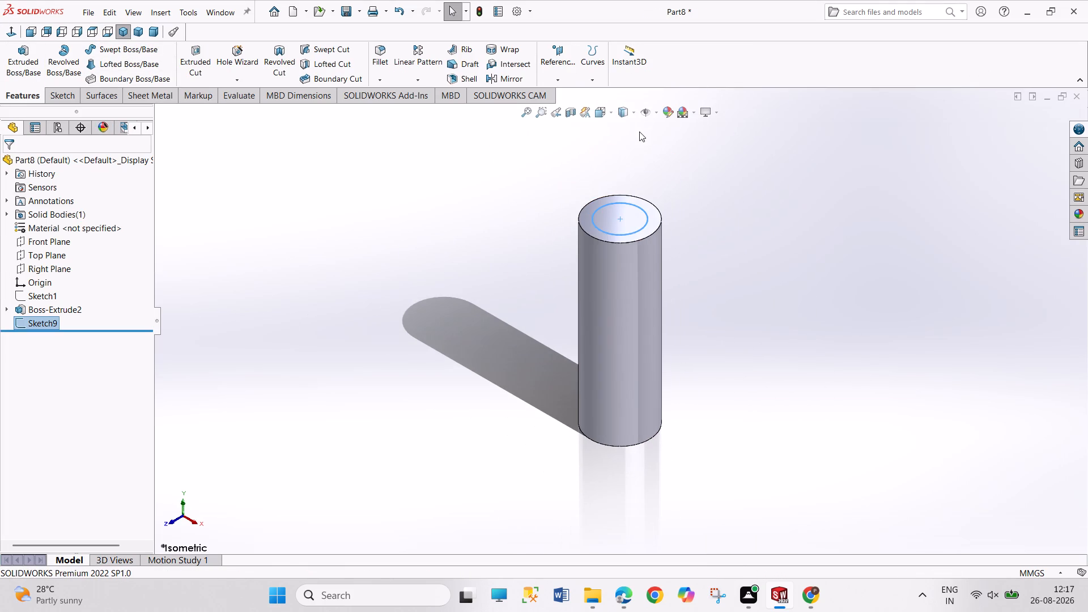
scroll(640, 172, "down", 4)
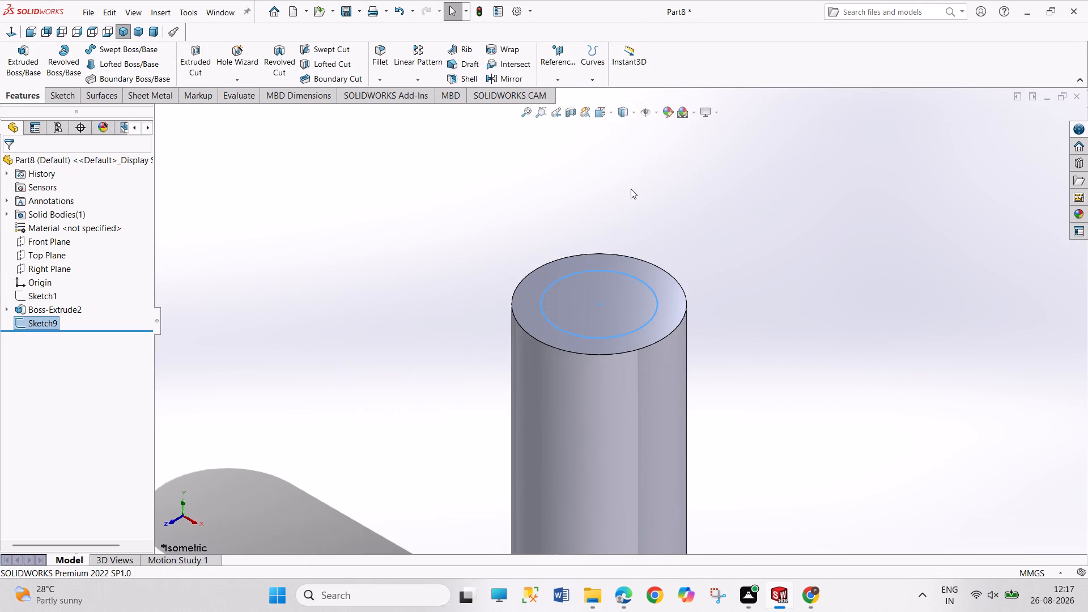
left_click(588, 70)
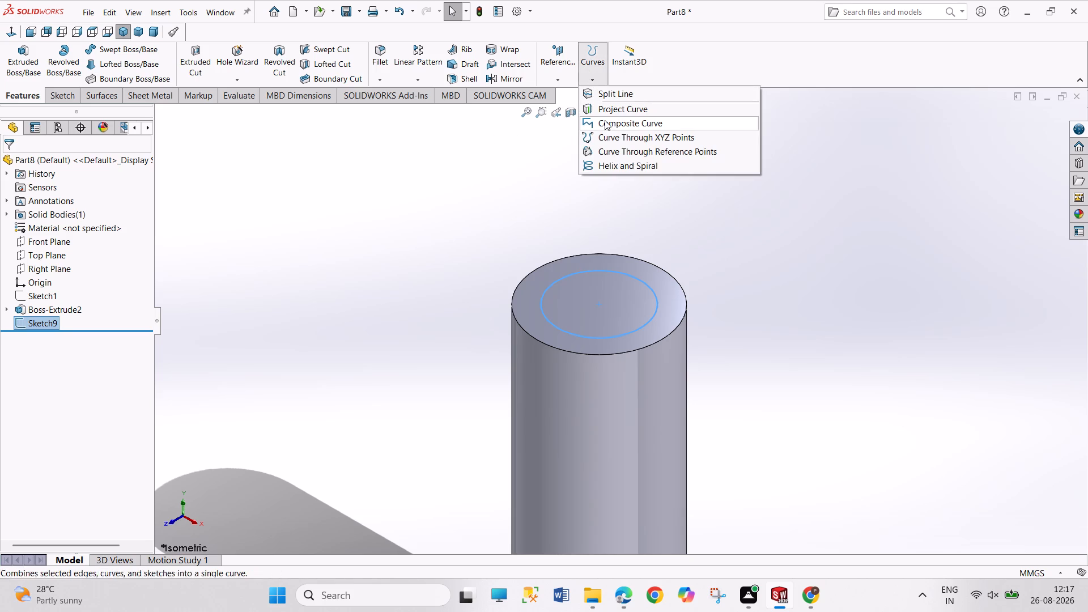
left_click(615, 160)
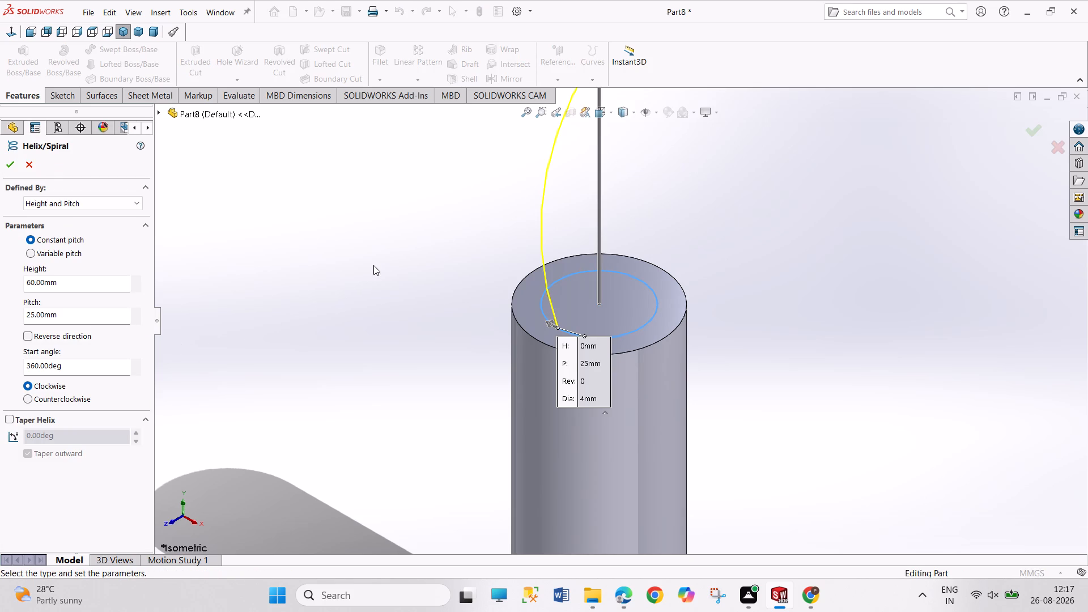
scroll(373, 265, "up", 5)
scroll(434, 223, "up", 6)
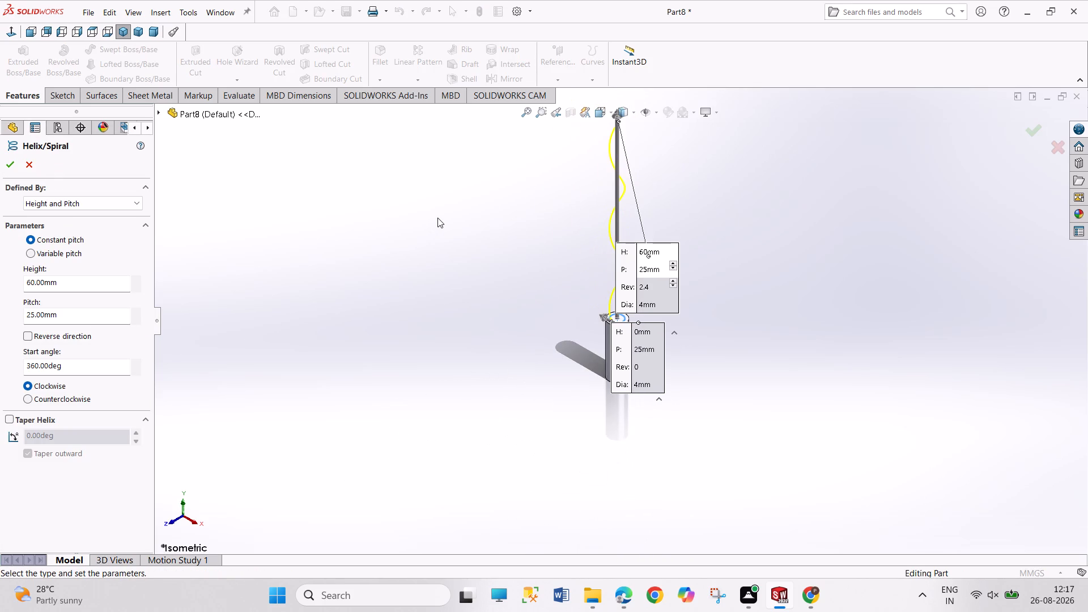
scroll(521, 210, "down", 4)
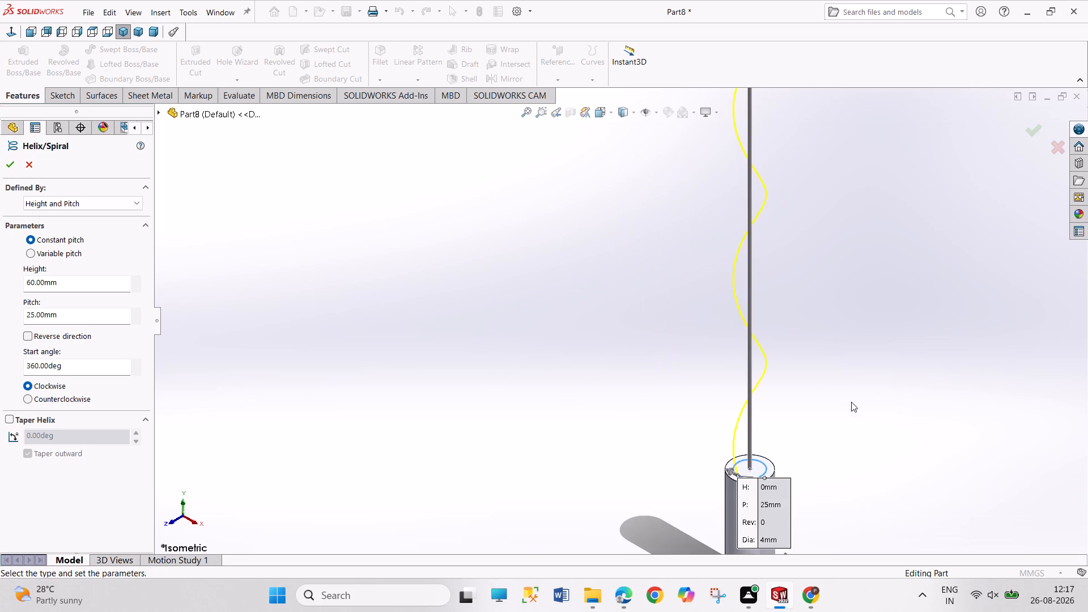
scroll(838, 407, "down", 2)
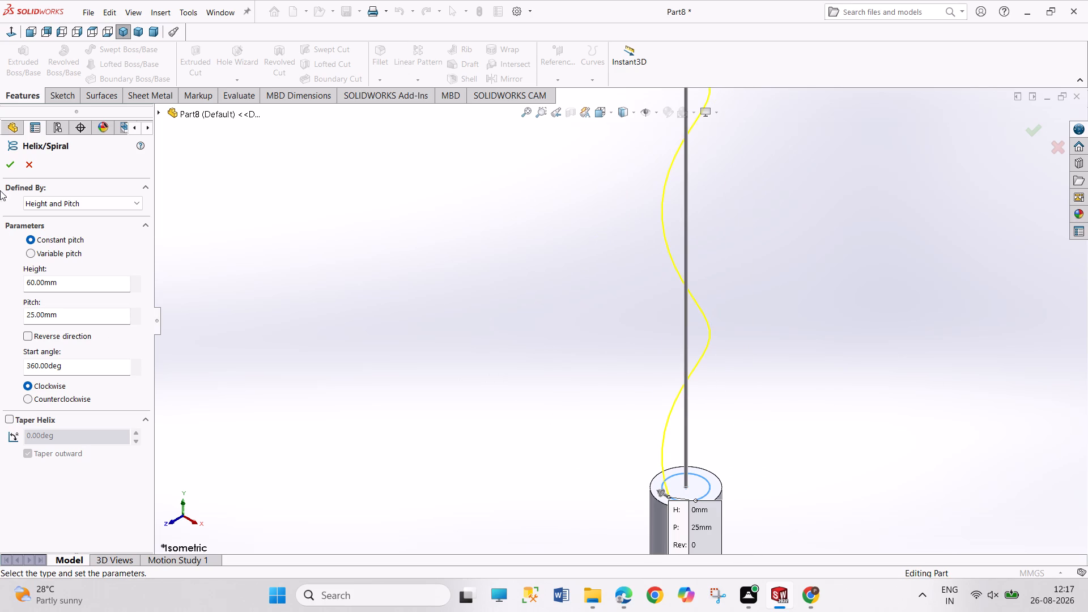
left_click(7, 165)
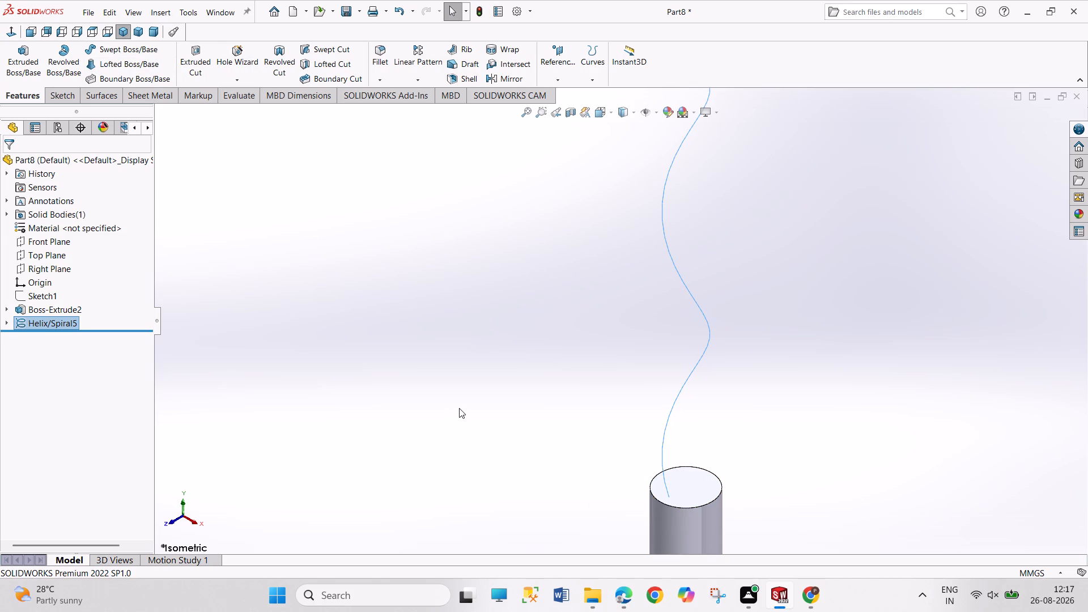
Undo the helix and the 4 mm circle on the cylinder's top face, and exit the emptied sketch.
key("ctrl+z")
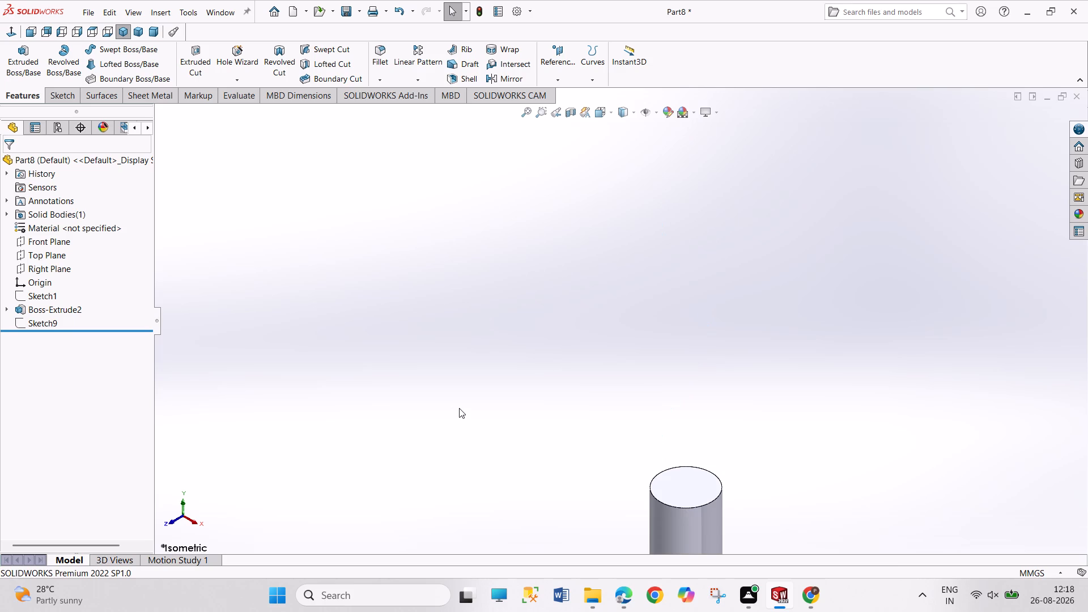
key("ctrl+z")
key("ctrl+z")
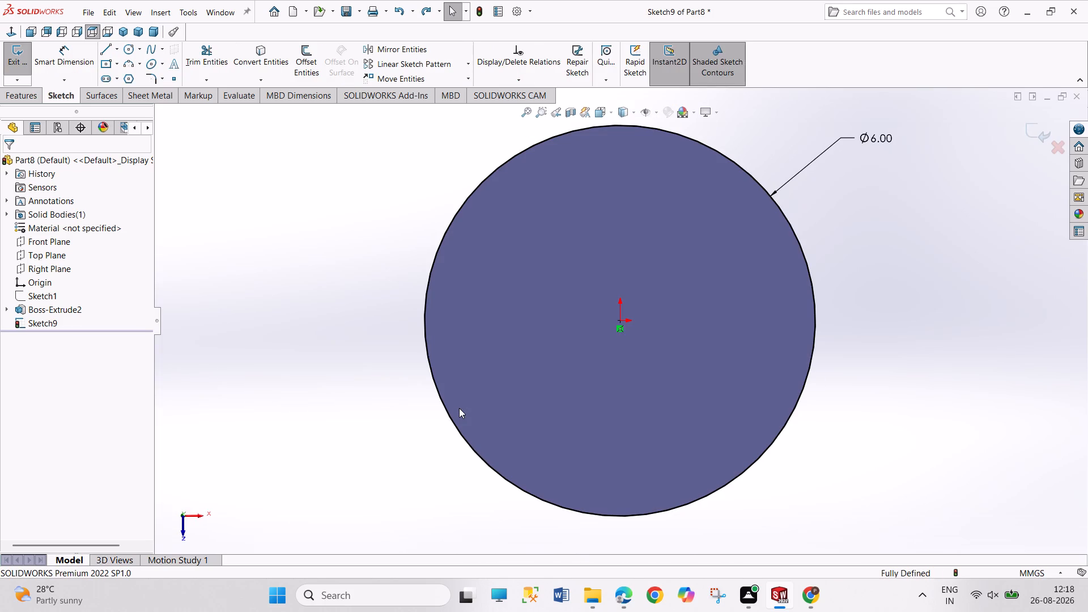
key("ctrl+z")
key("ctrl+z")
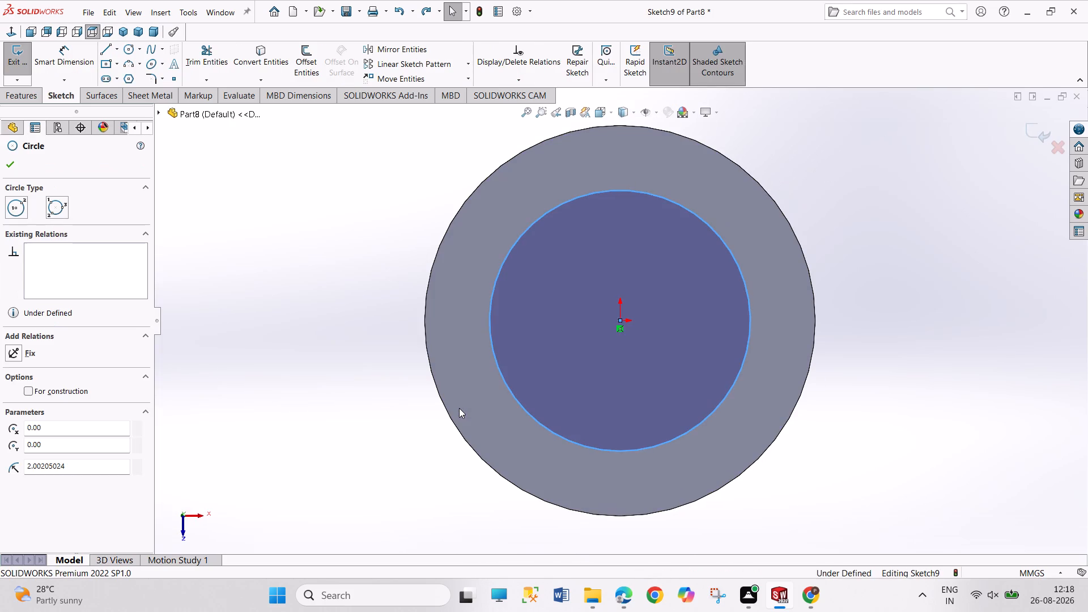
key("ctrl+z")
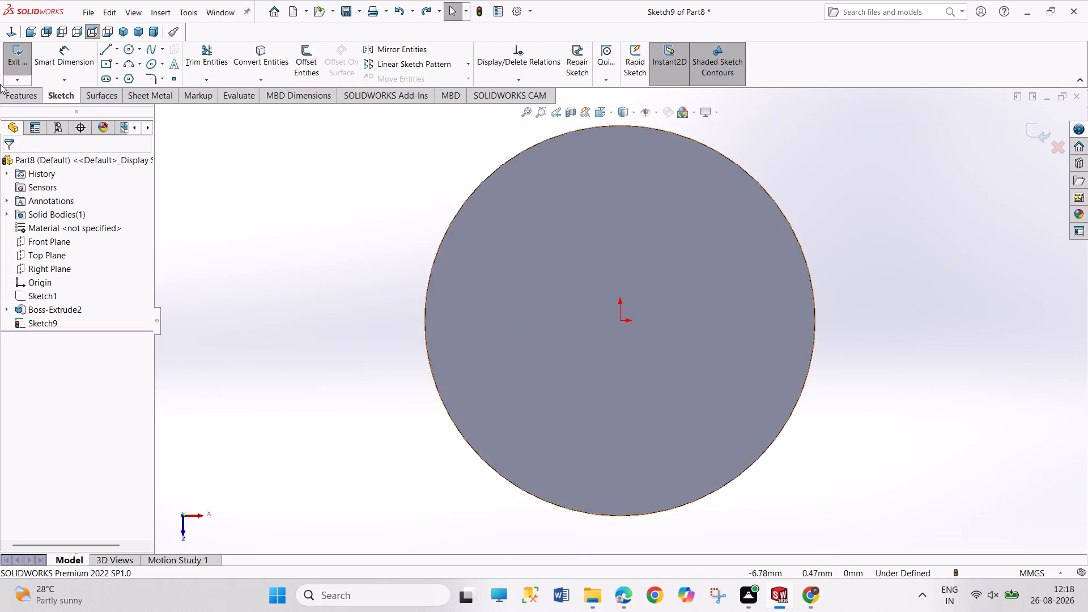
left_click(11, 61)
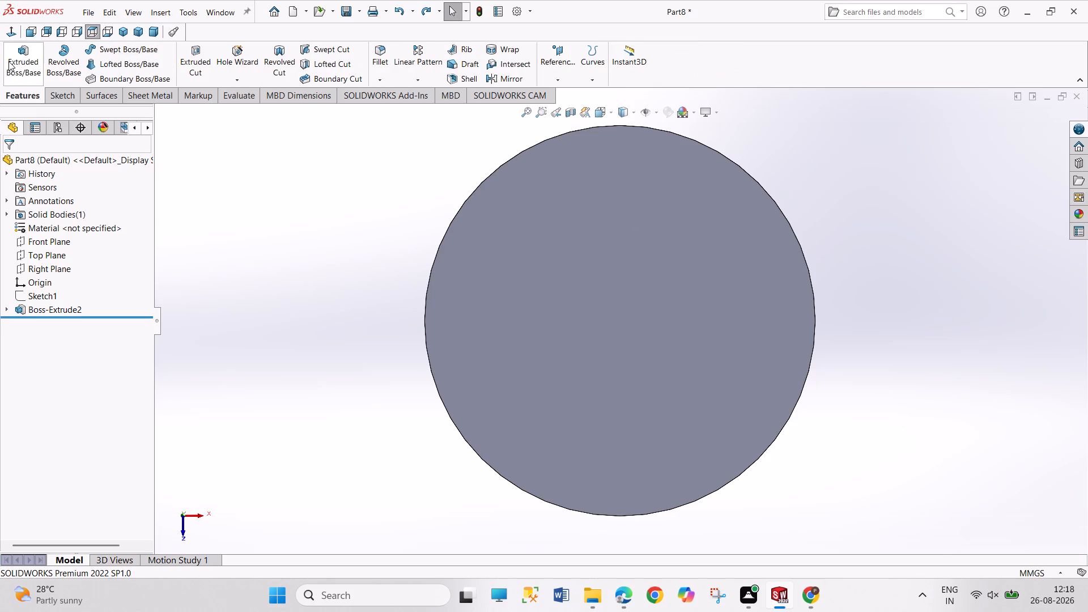
Sketch a circle centred on the origin on the cylinder's top face, dimension its diameter to 4 mm and exit the sketch.
left_click(502, 356)
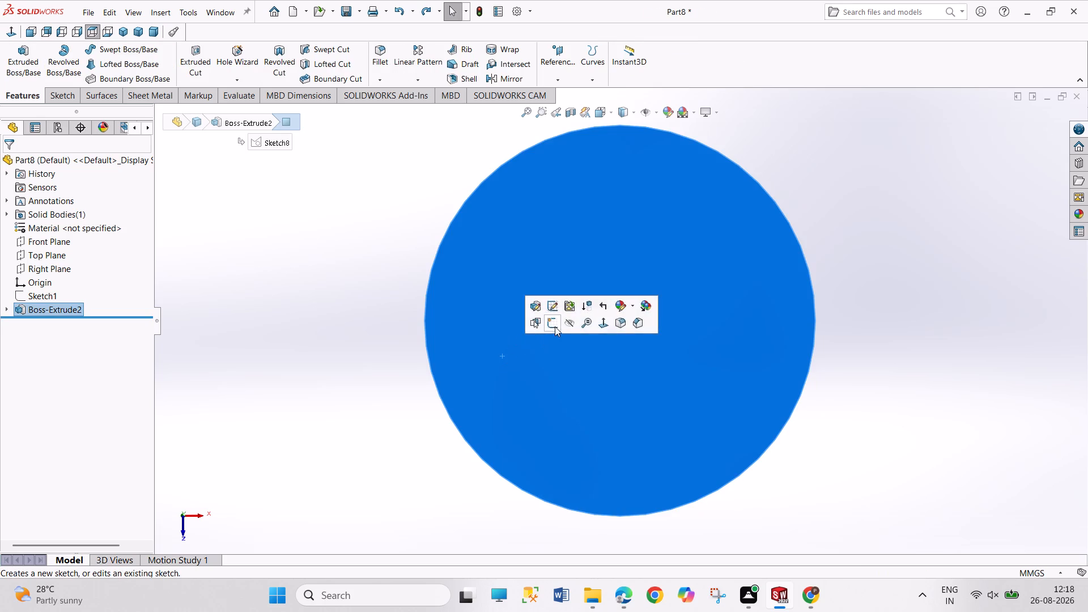
left_click(555, 326)
left_click(130, 46)
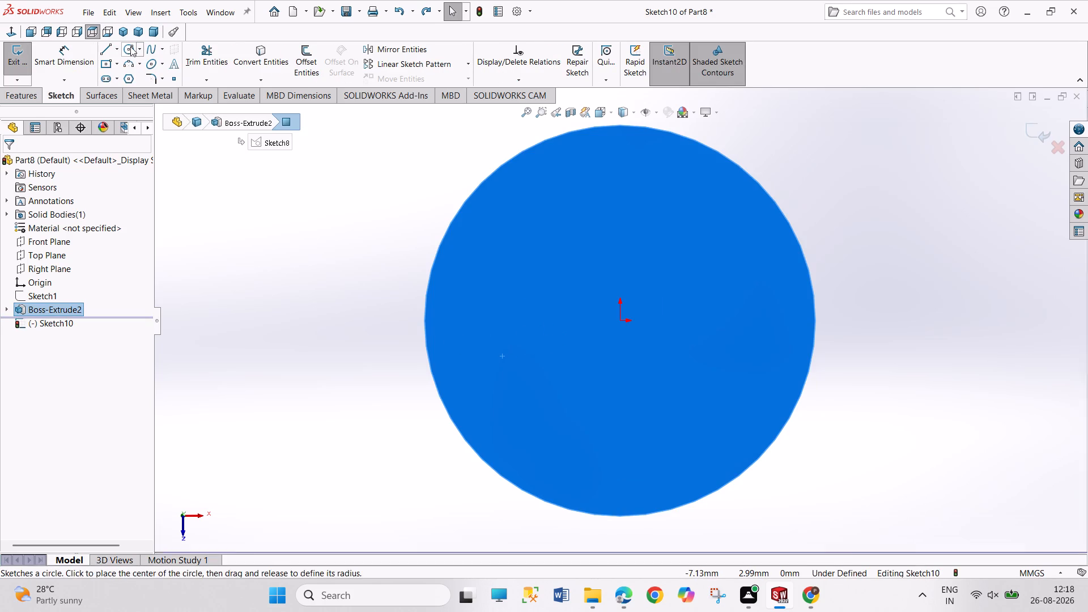
left_click(620, 322)
left_click(660, 415)
right_click_drag(796, 480, 847, 333)
left_click_drag(717, 292, 724, 285)
left_click(816, 170)
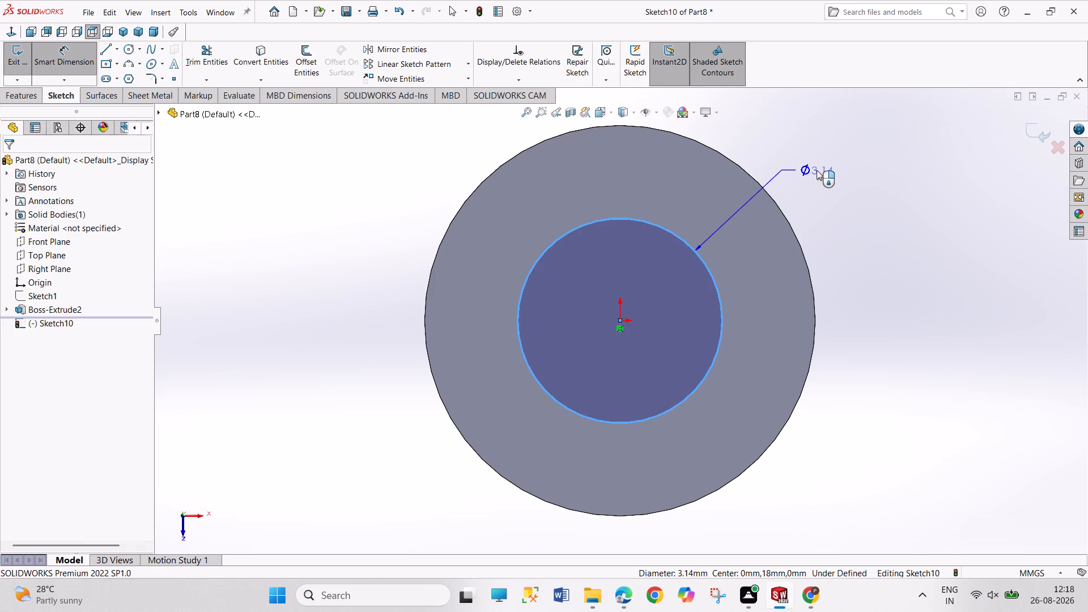
key("4")
key("Return")
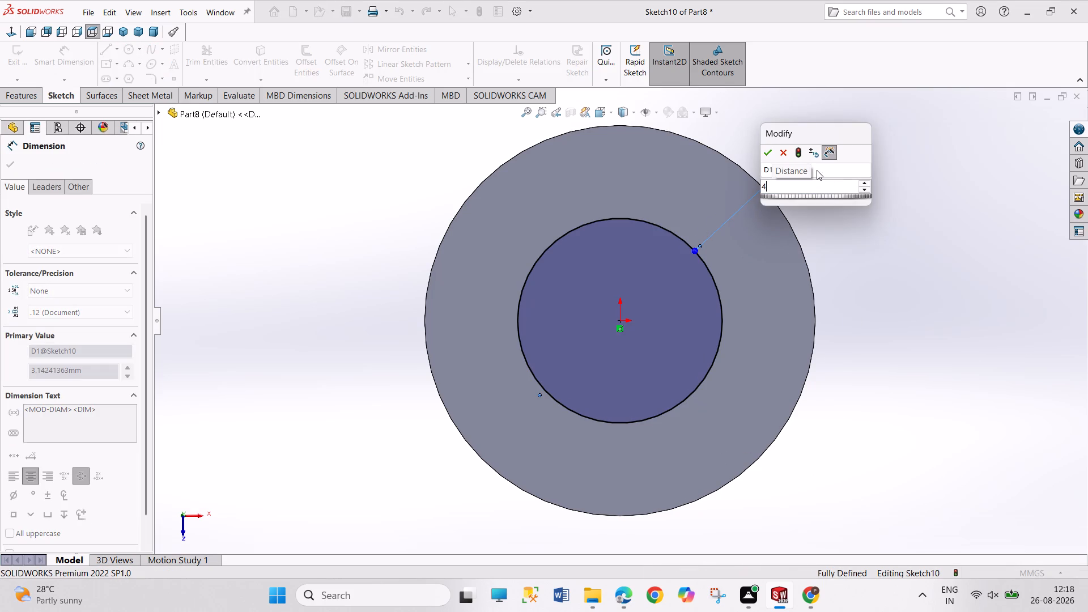
right_click(1015, 339)
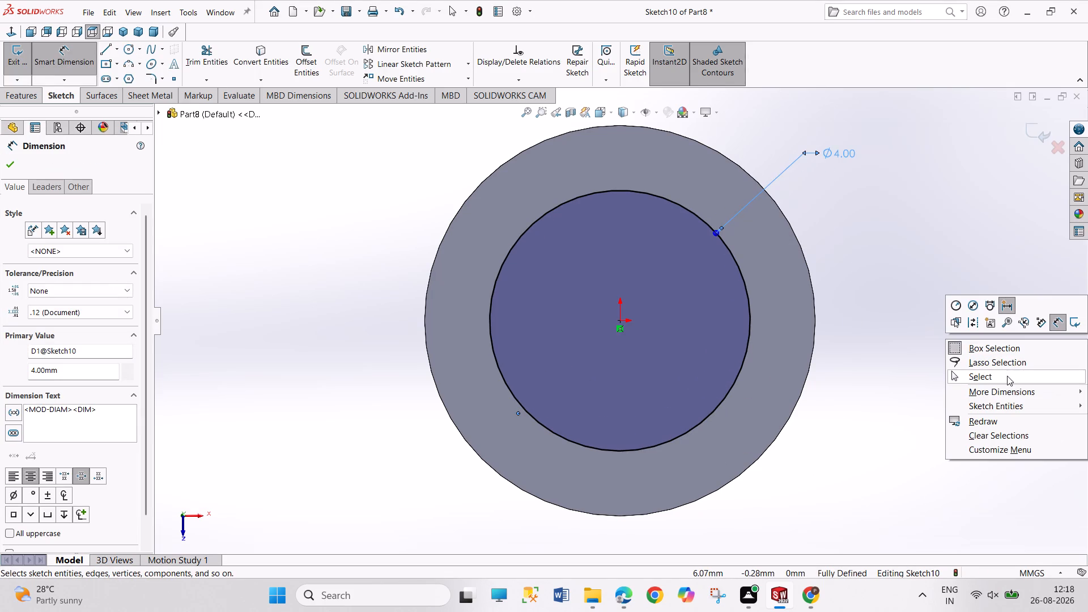
left_click(1006, 377)
left_click(12, 57)
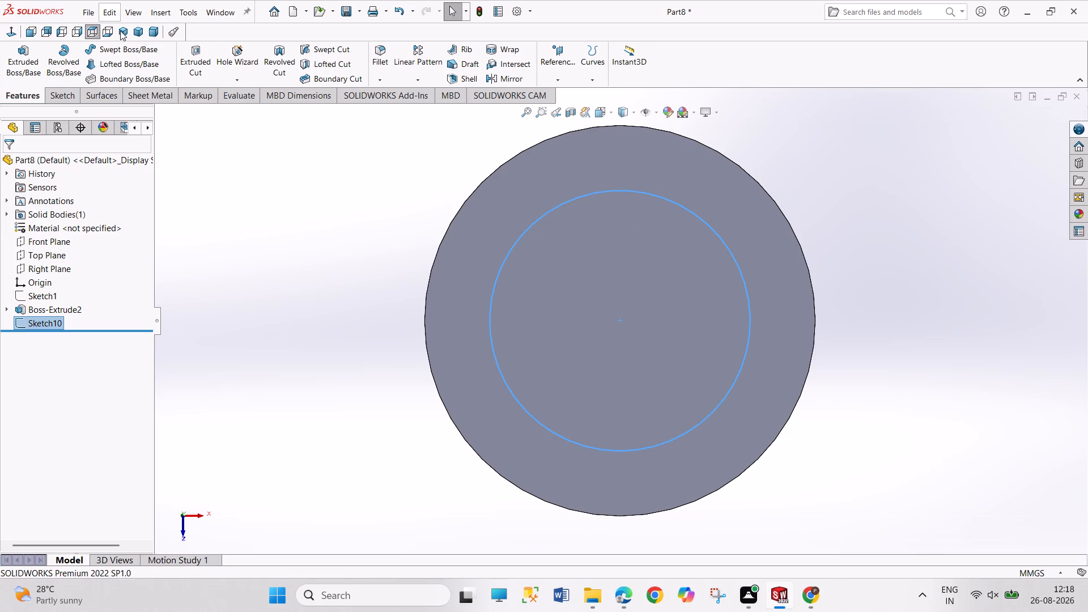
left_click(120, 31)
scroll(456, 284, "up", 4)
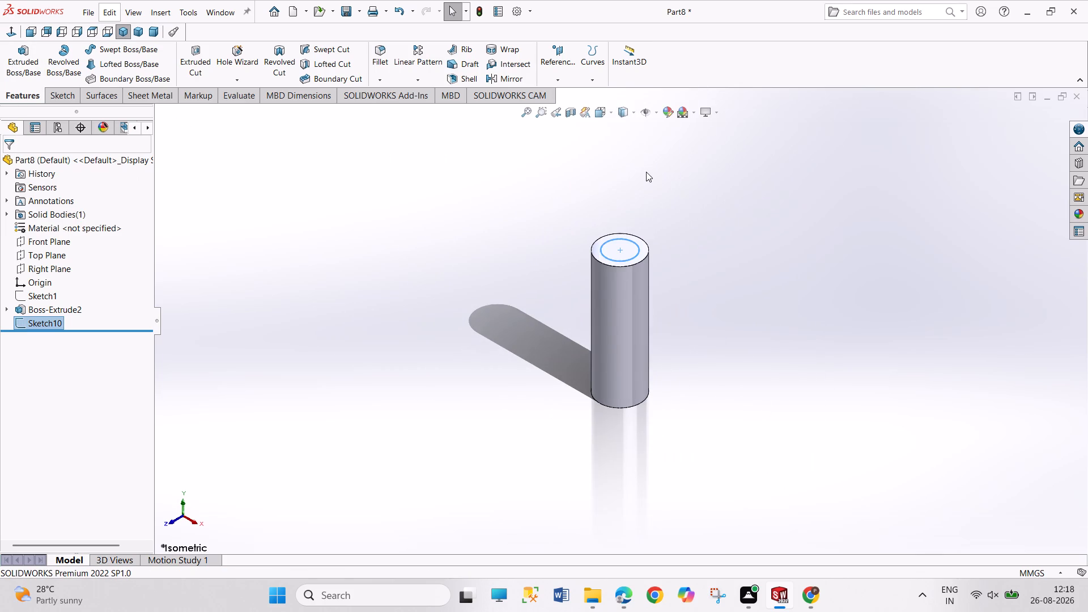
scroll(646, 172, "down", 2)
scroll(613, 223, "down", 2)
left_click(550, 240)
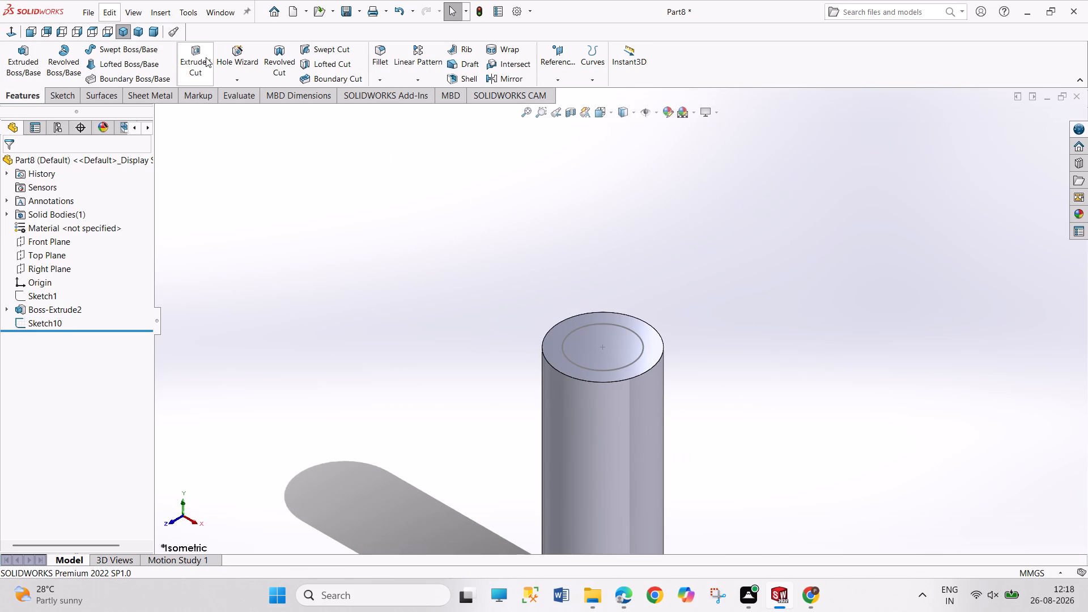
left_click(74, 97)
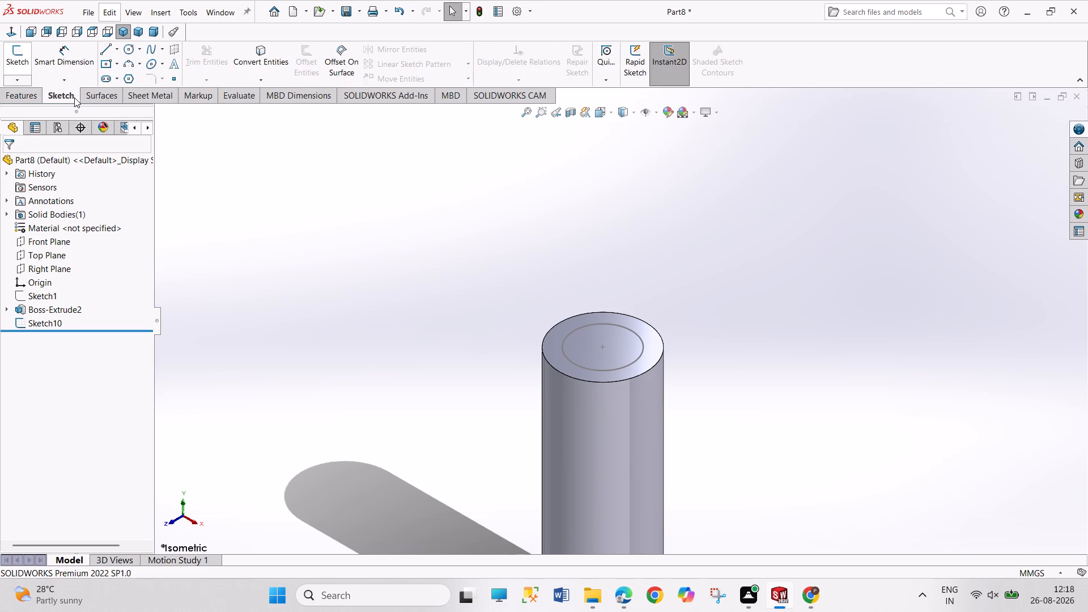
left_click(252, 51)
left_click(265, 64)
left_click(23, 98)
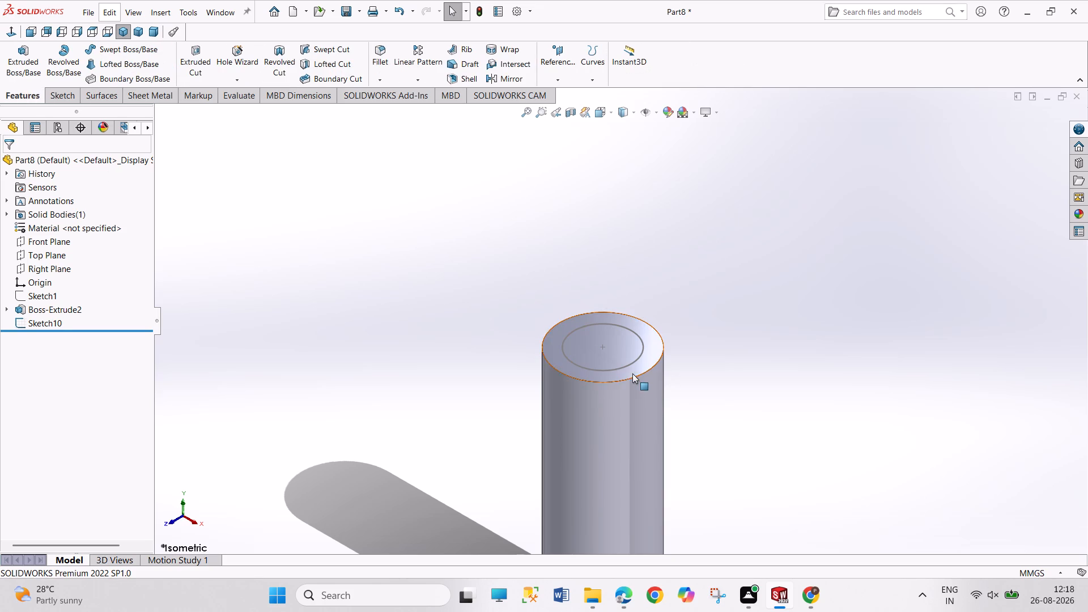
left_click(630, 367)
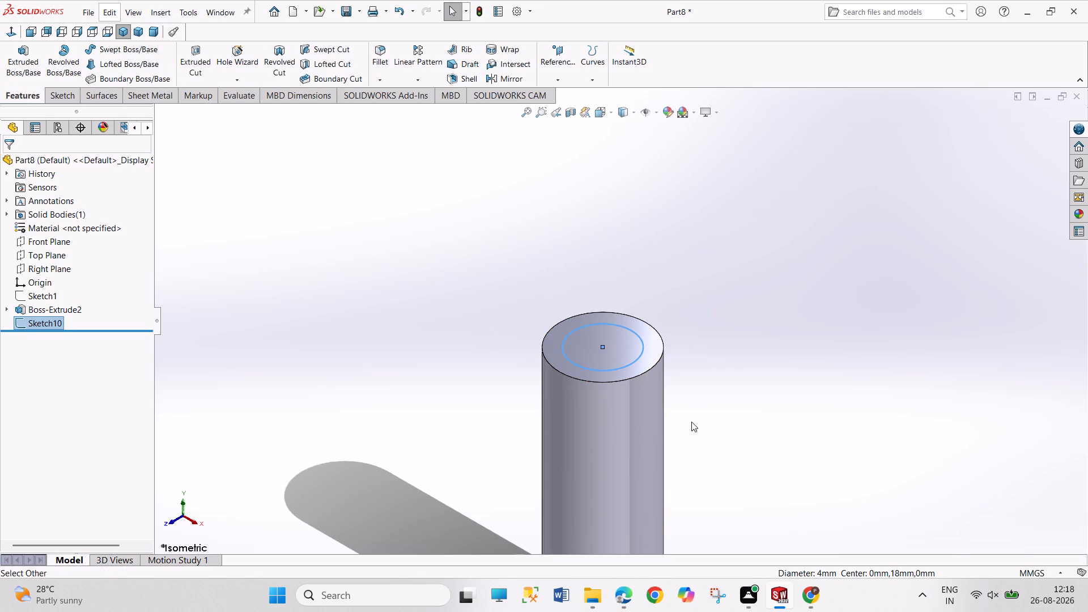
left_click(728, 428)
Convert the 4 mm circle into a new sketch on the cylinder's top face and exit the sketch.
left_click(657, 358)
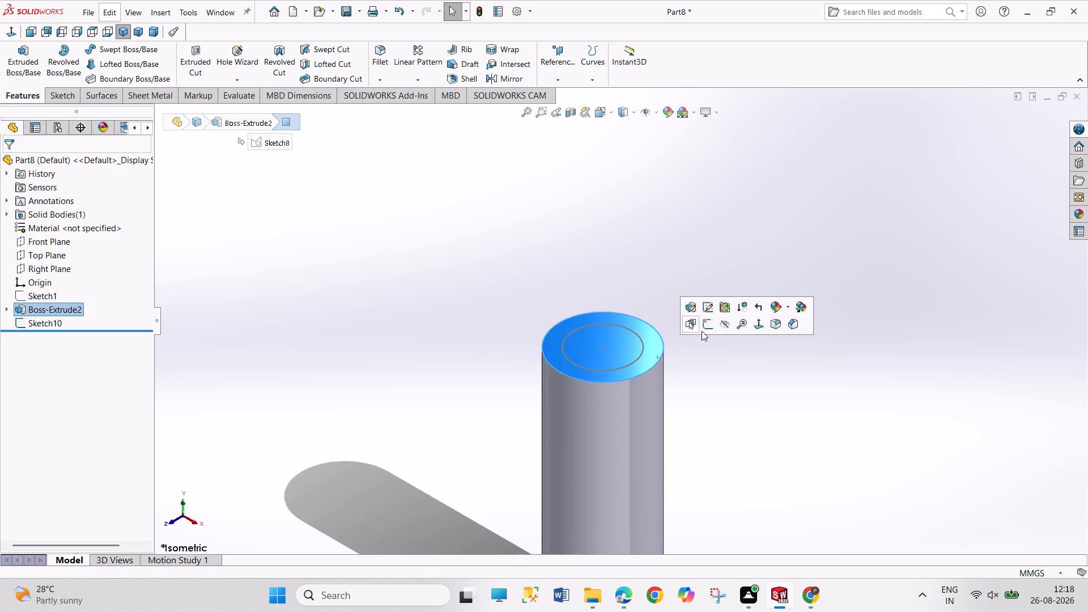
left_click(711, 325)
left_click(837, 495)
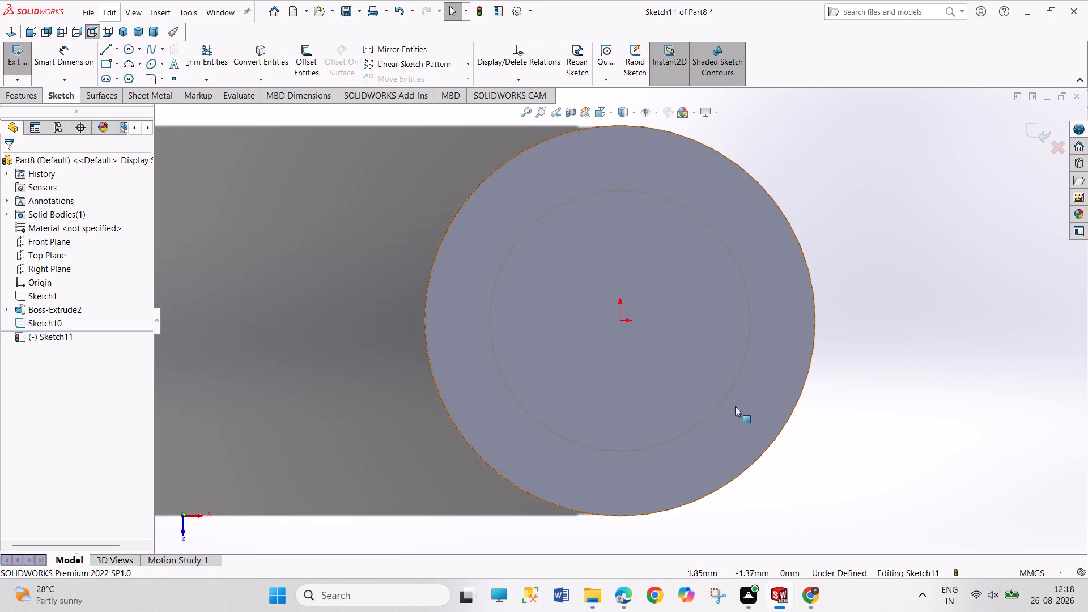
left_click(728, 397)
left_click(254, 49)
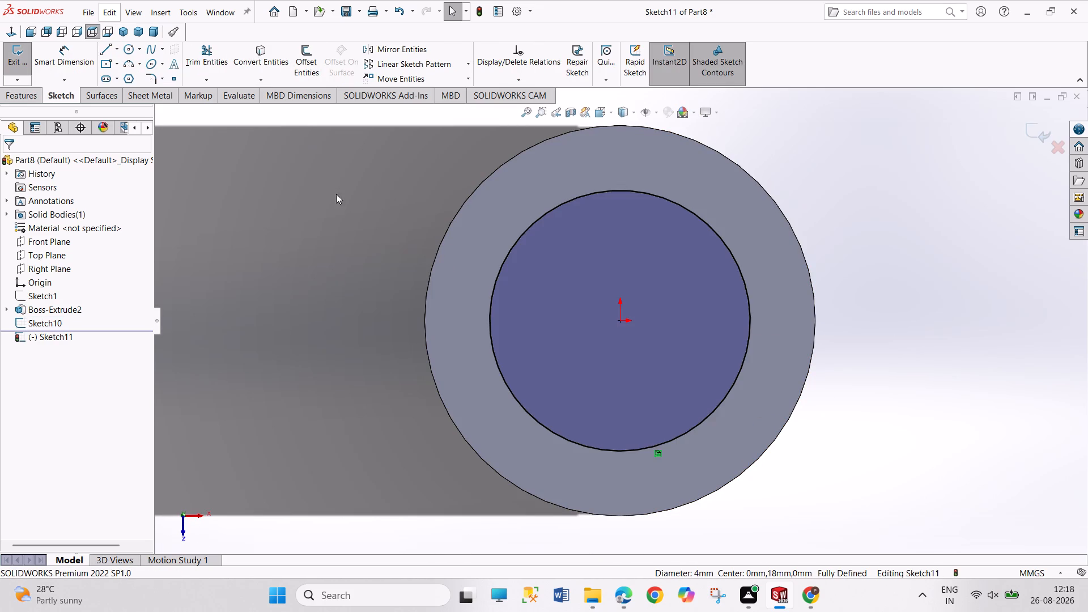
left_click(265, 284)
left_click(21, 58)
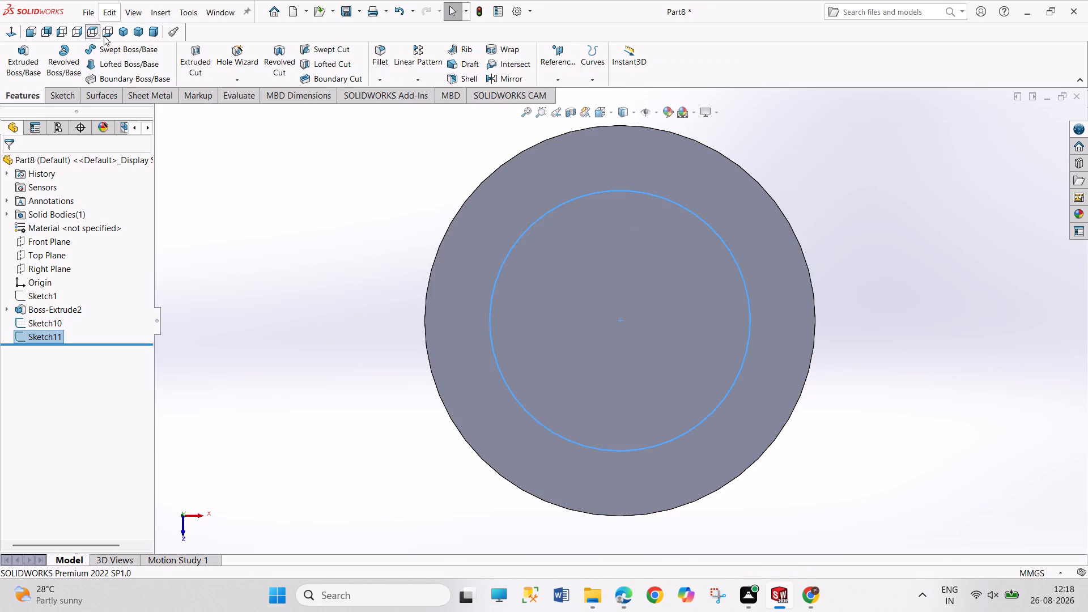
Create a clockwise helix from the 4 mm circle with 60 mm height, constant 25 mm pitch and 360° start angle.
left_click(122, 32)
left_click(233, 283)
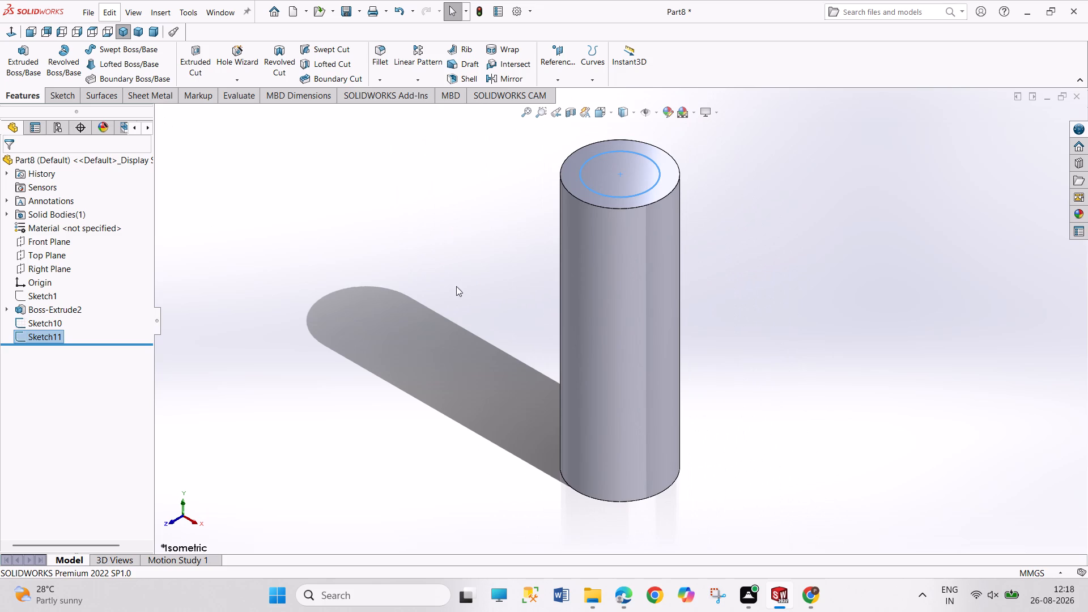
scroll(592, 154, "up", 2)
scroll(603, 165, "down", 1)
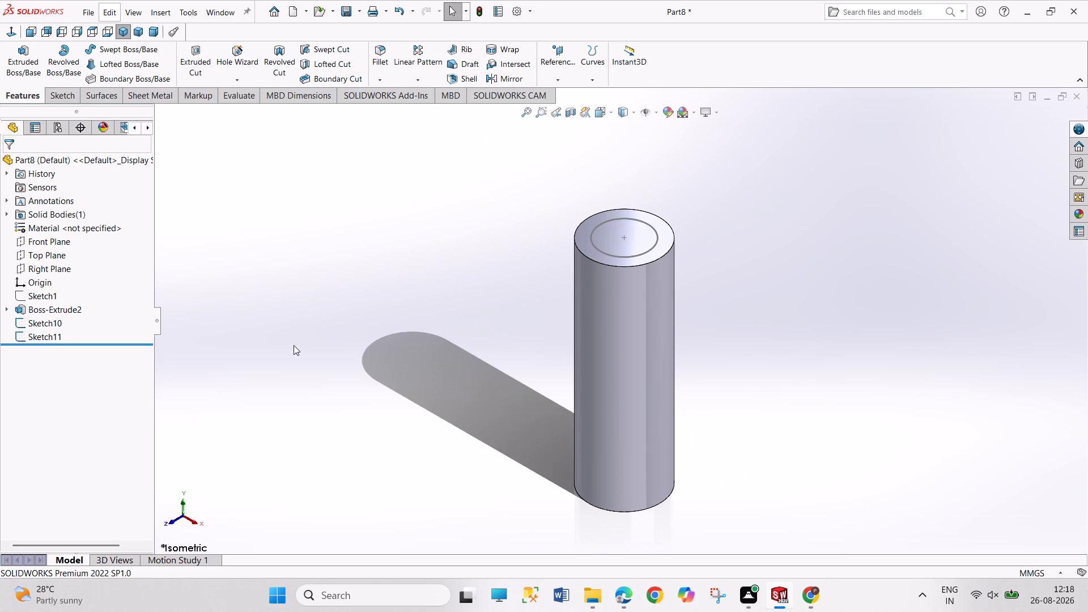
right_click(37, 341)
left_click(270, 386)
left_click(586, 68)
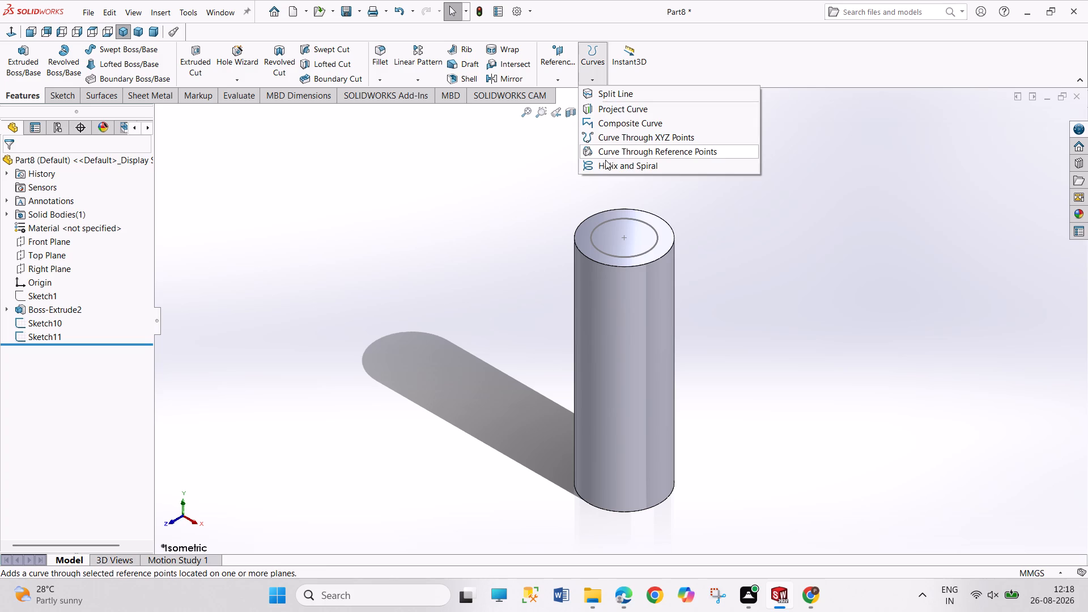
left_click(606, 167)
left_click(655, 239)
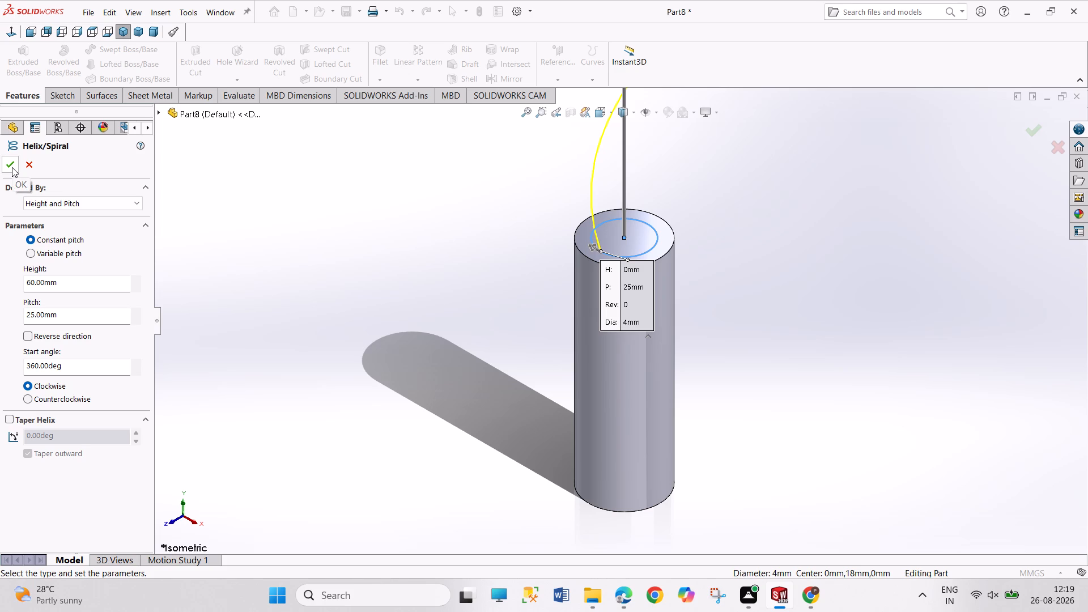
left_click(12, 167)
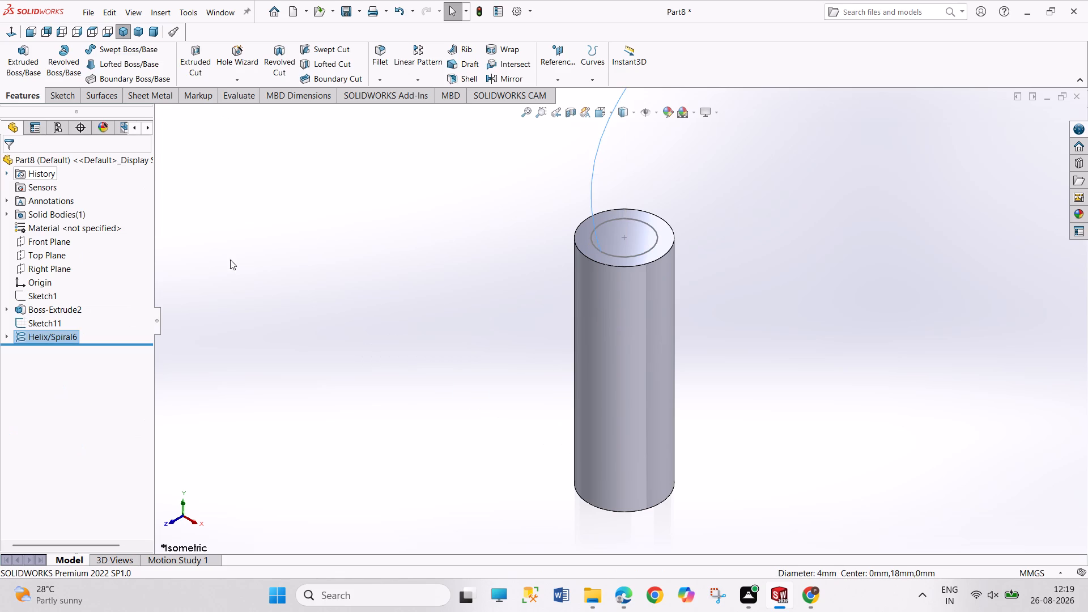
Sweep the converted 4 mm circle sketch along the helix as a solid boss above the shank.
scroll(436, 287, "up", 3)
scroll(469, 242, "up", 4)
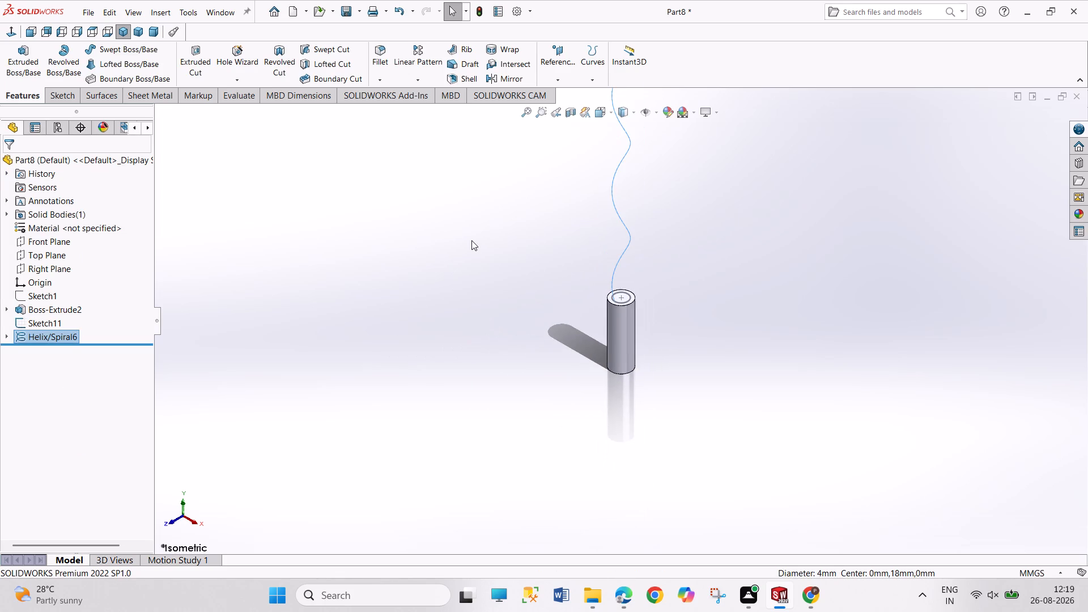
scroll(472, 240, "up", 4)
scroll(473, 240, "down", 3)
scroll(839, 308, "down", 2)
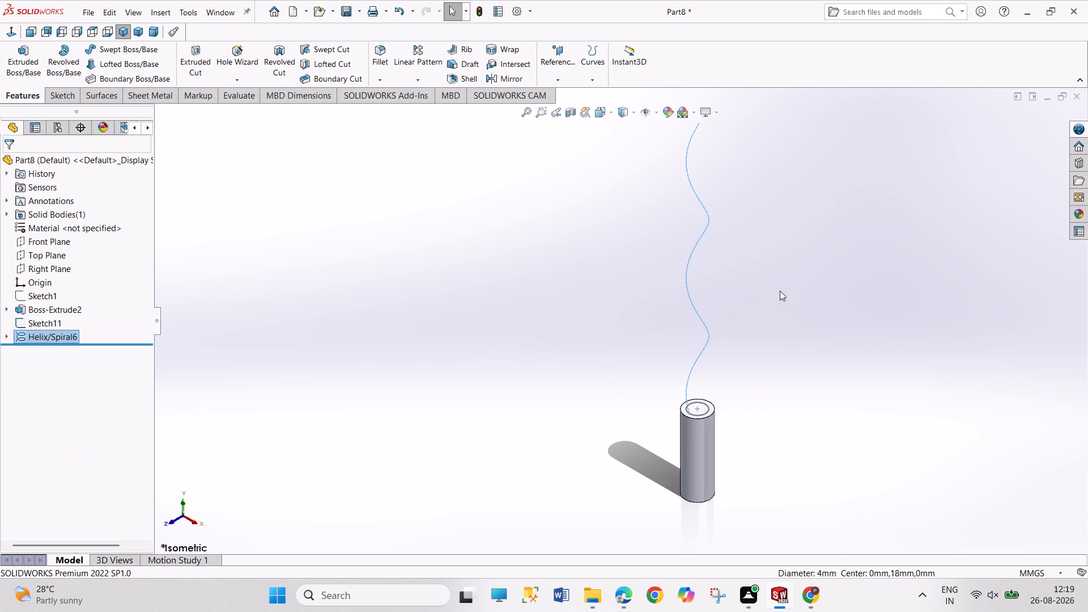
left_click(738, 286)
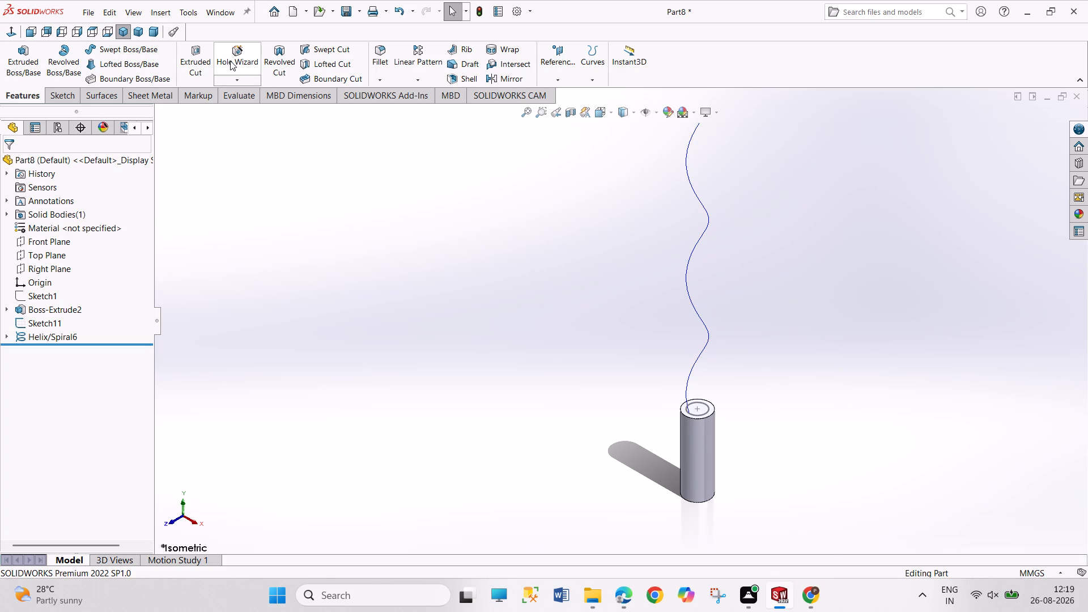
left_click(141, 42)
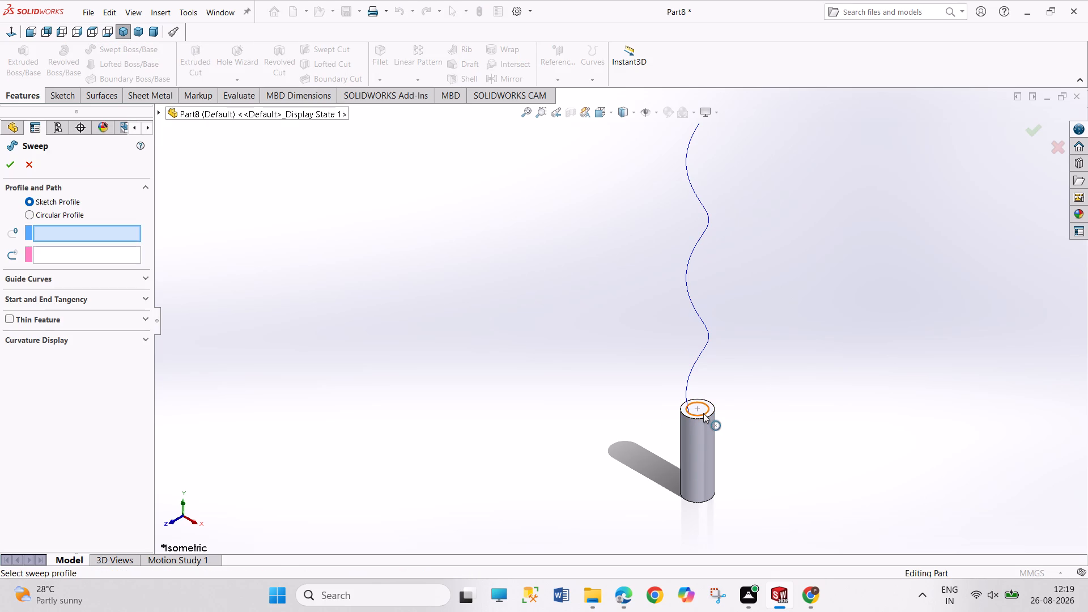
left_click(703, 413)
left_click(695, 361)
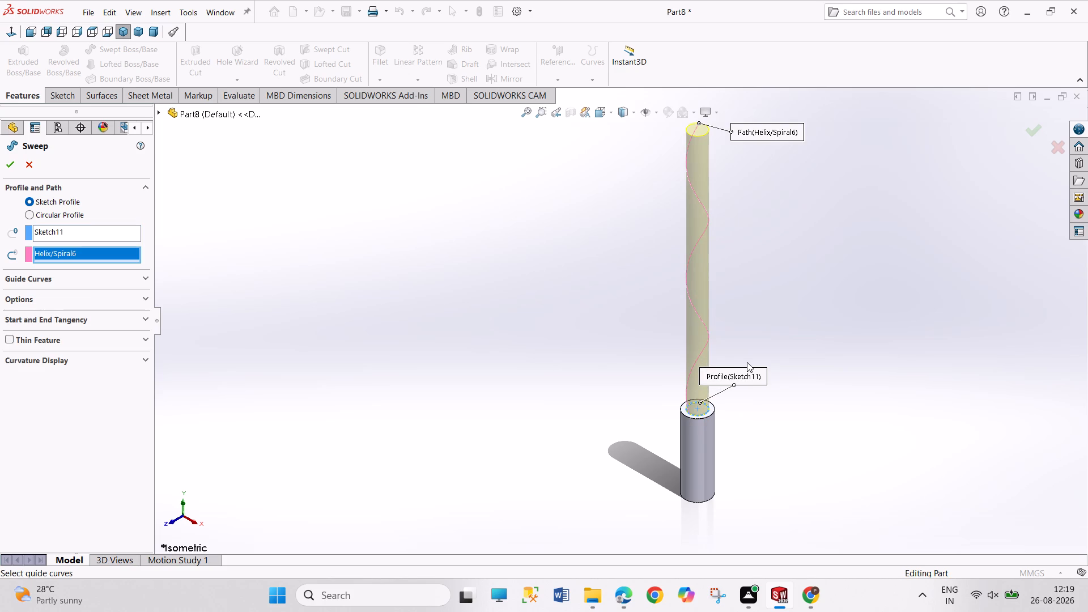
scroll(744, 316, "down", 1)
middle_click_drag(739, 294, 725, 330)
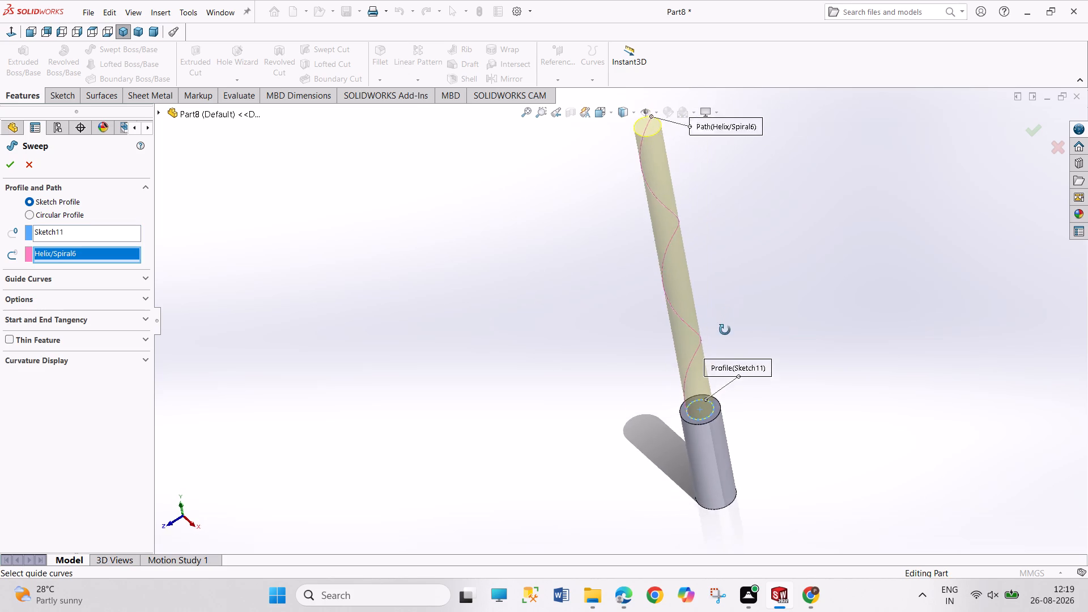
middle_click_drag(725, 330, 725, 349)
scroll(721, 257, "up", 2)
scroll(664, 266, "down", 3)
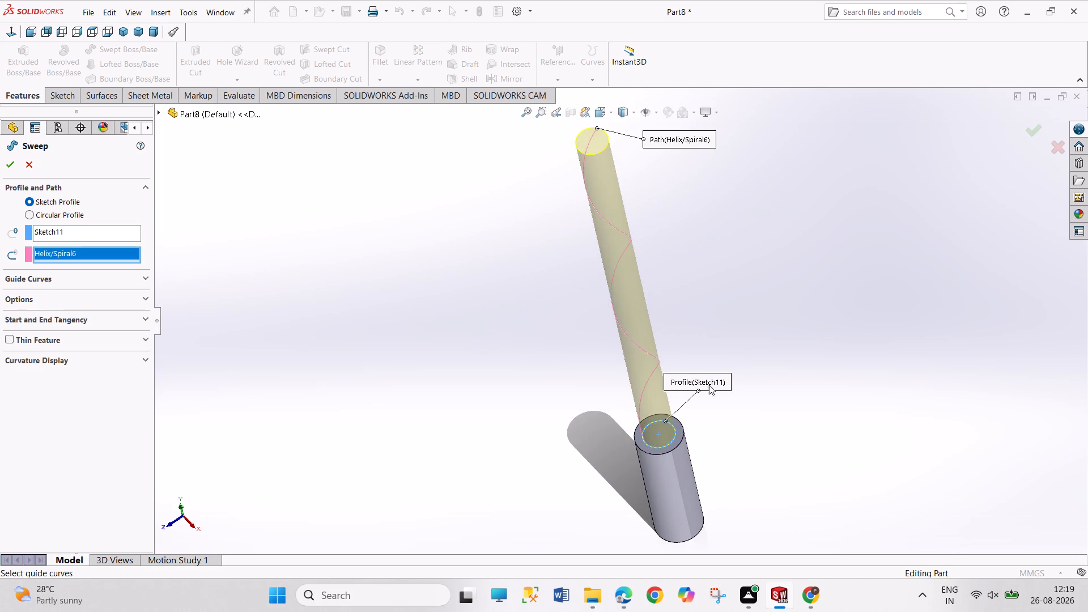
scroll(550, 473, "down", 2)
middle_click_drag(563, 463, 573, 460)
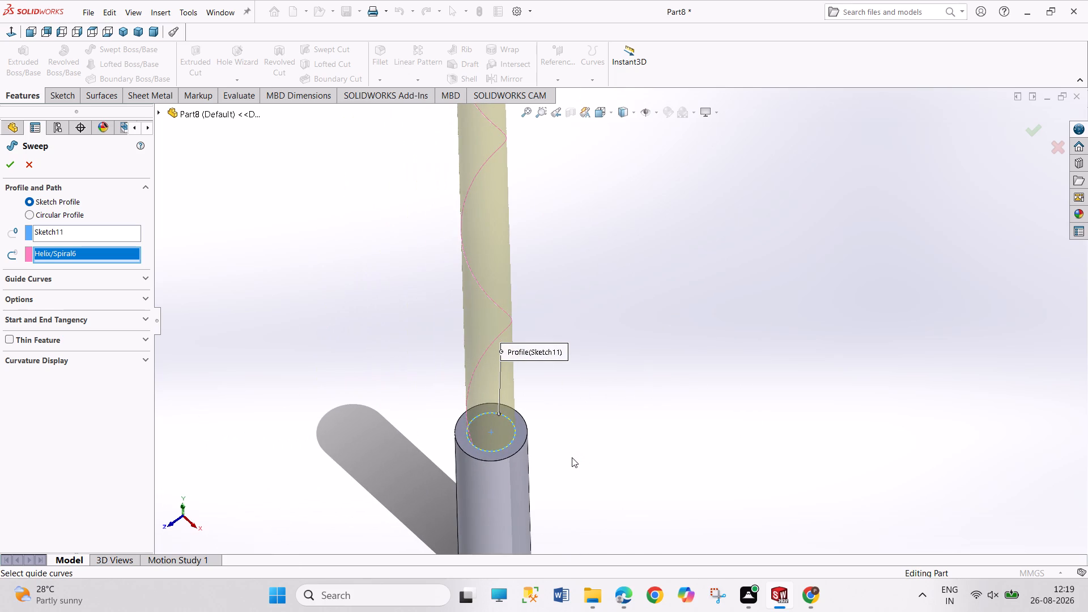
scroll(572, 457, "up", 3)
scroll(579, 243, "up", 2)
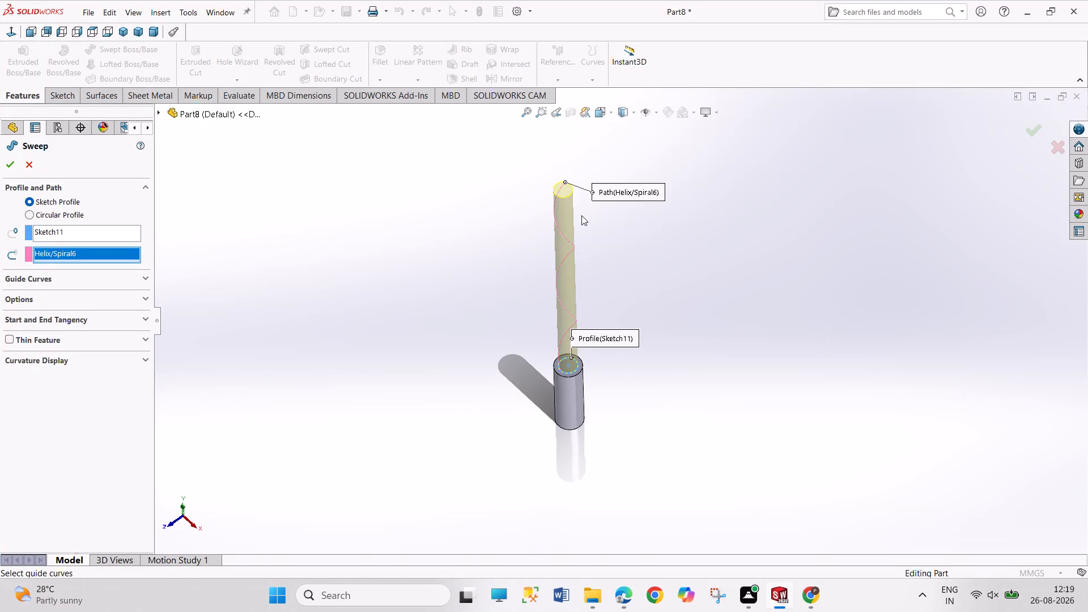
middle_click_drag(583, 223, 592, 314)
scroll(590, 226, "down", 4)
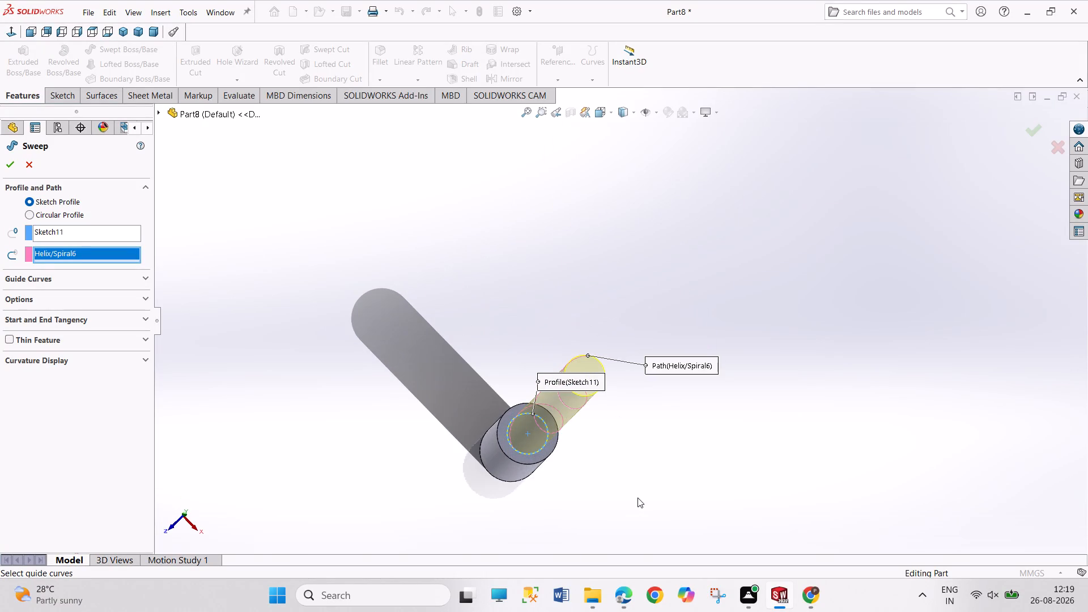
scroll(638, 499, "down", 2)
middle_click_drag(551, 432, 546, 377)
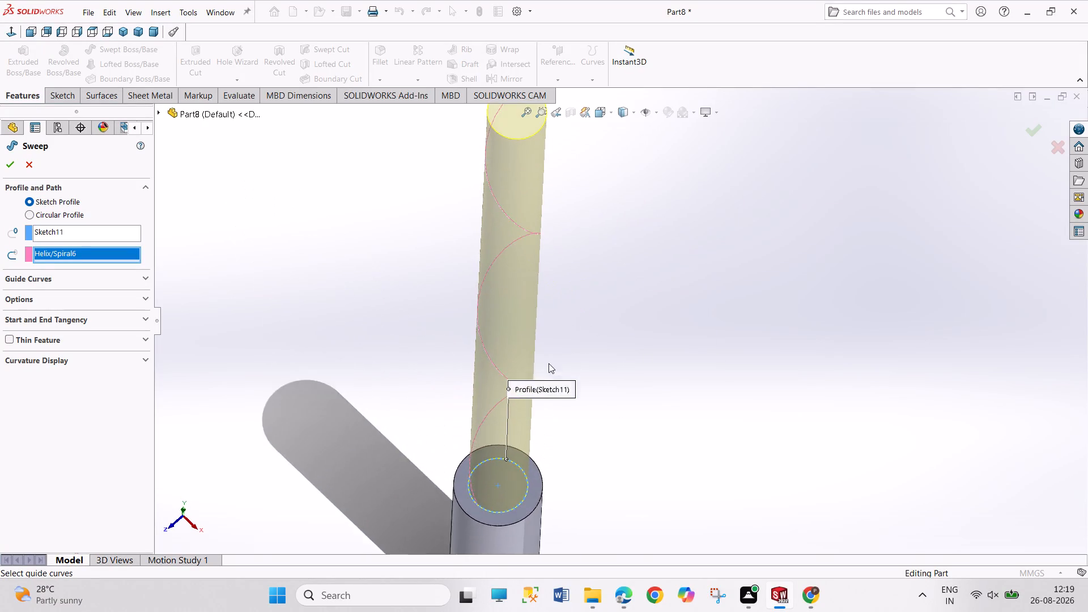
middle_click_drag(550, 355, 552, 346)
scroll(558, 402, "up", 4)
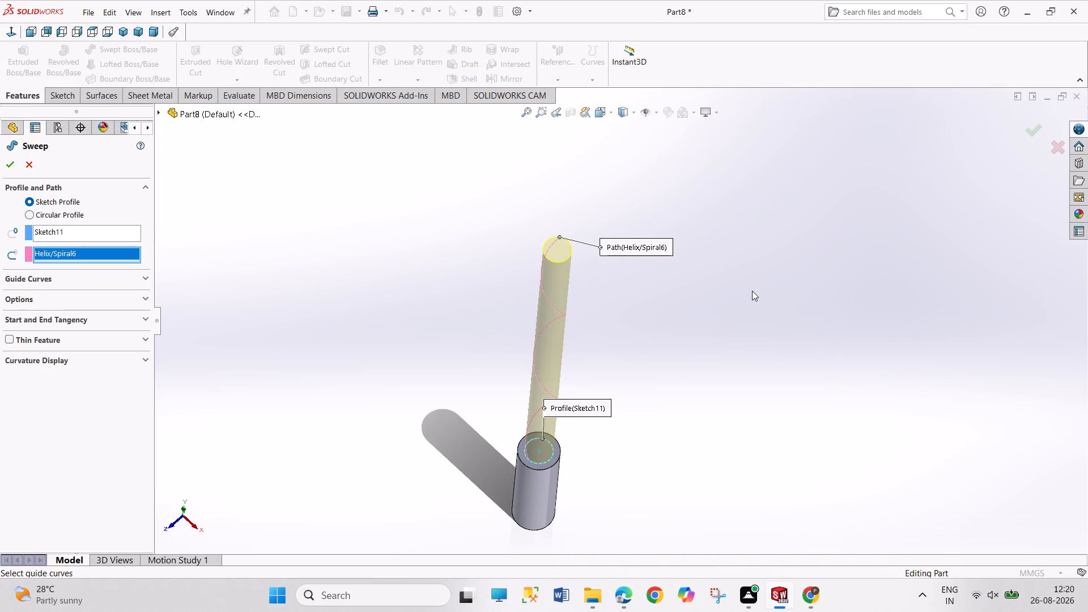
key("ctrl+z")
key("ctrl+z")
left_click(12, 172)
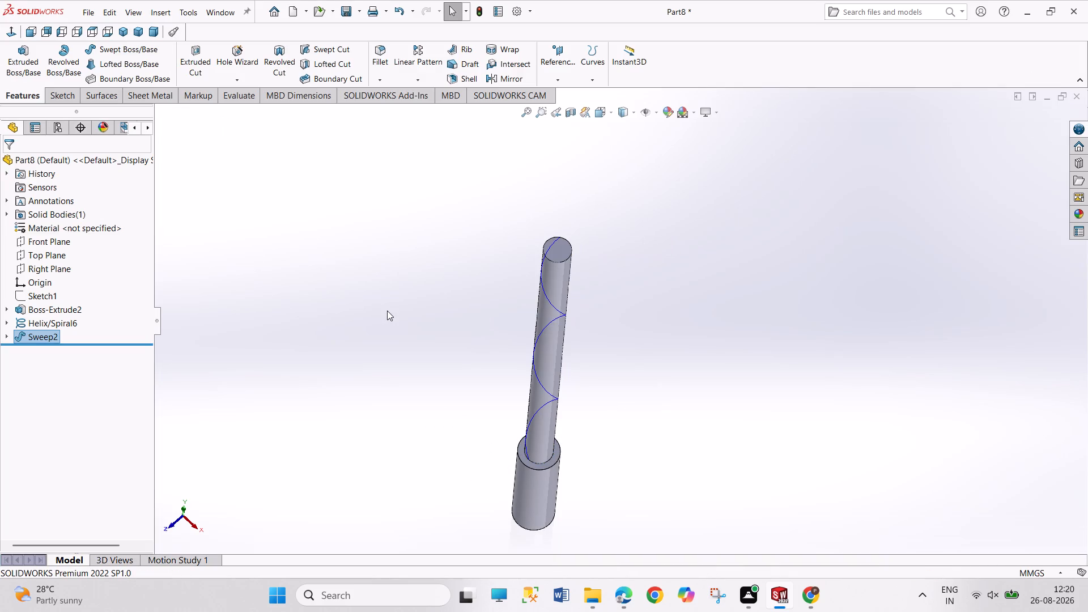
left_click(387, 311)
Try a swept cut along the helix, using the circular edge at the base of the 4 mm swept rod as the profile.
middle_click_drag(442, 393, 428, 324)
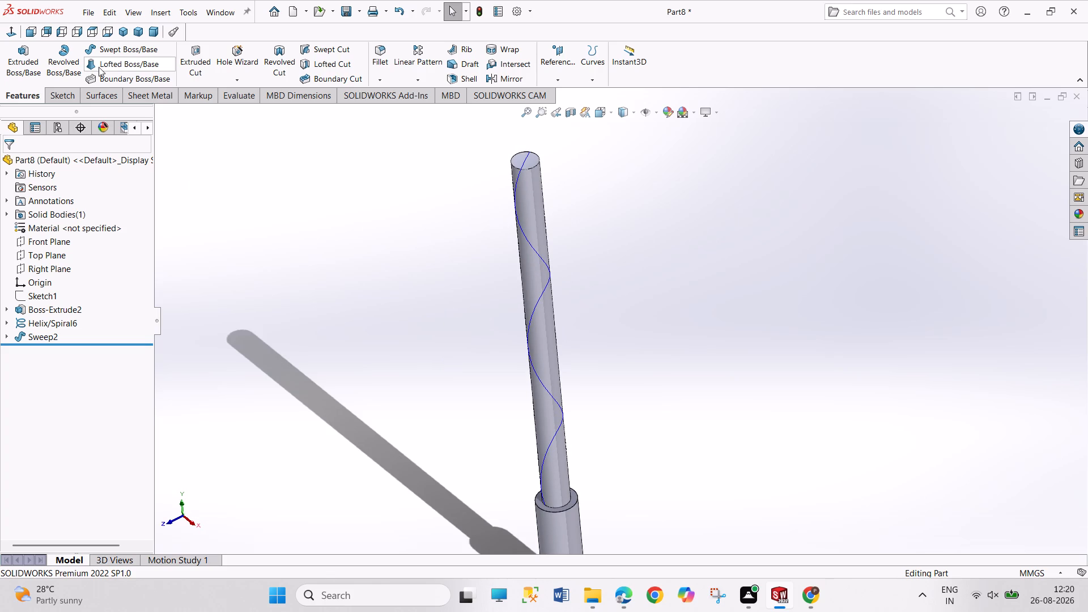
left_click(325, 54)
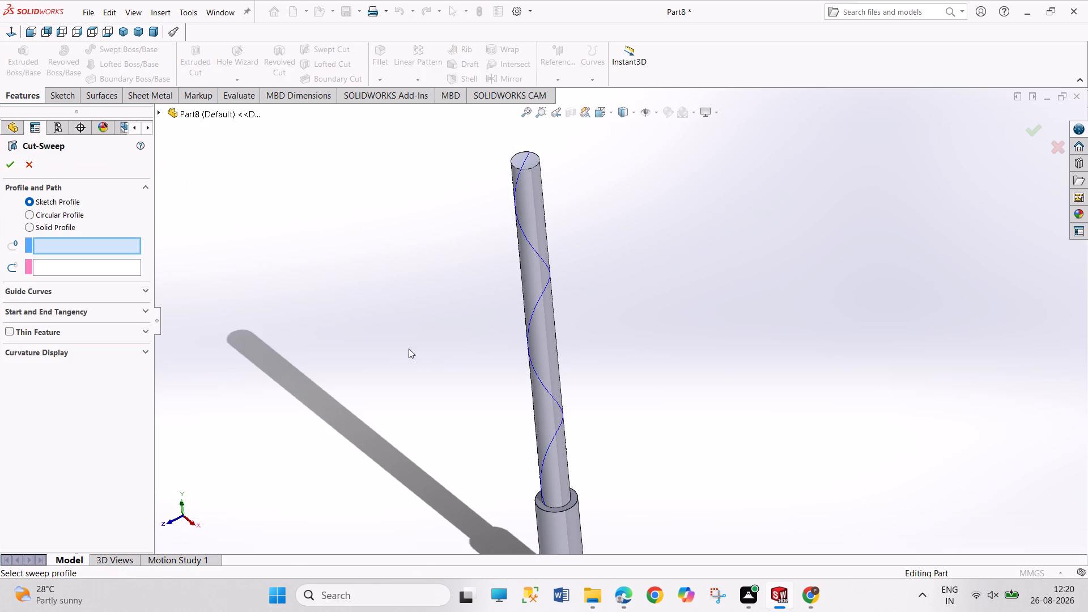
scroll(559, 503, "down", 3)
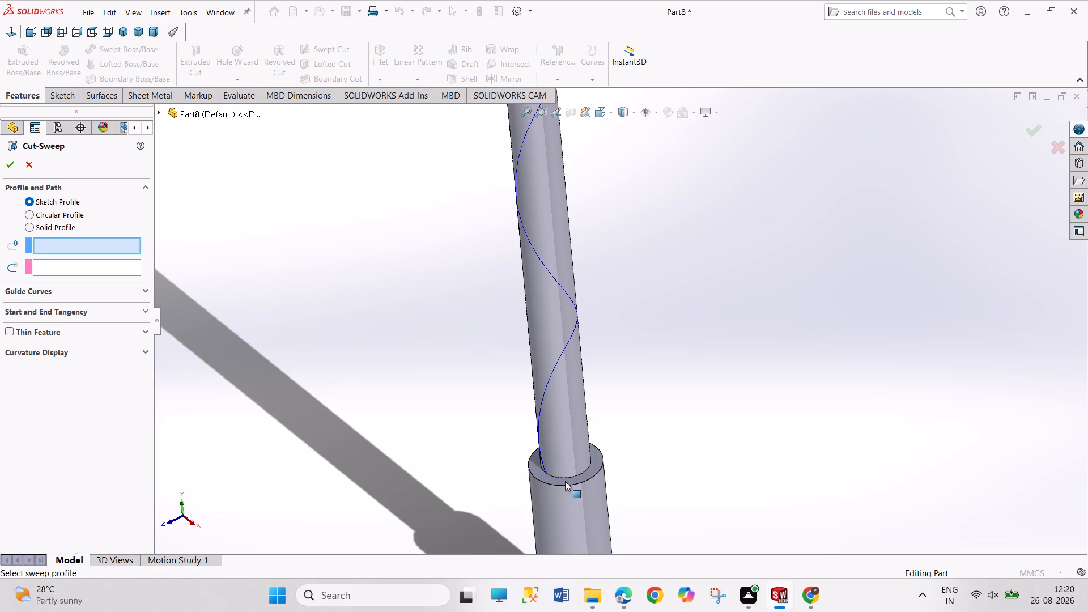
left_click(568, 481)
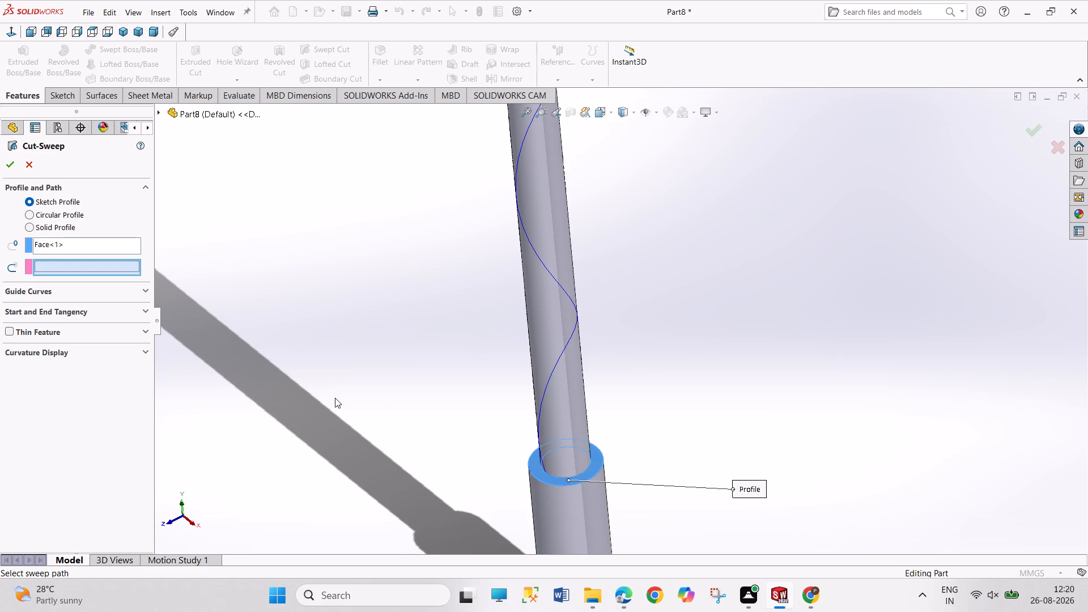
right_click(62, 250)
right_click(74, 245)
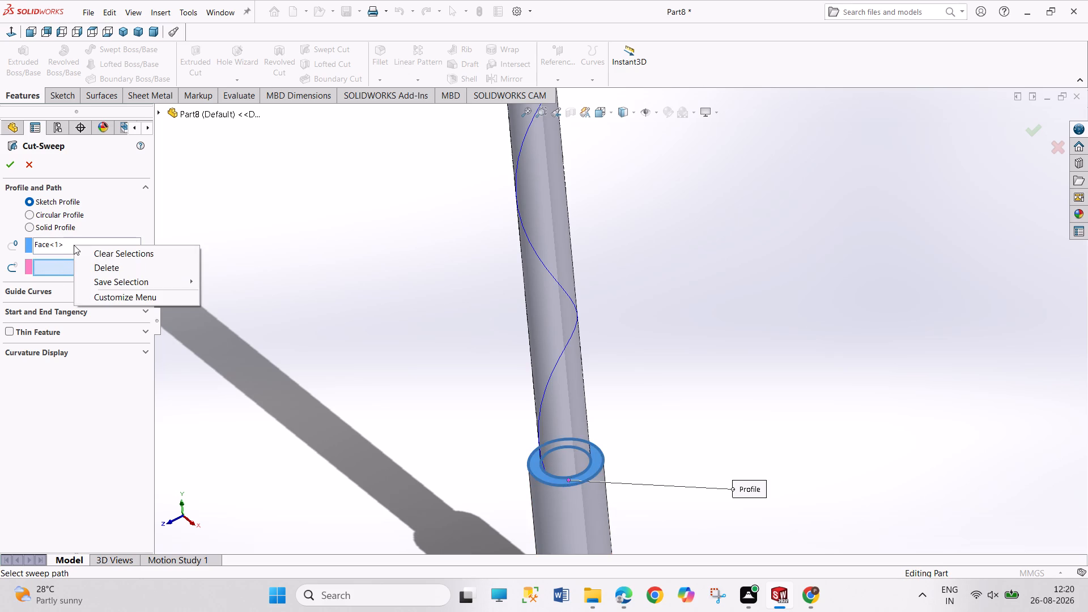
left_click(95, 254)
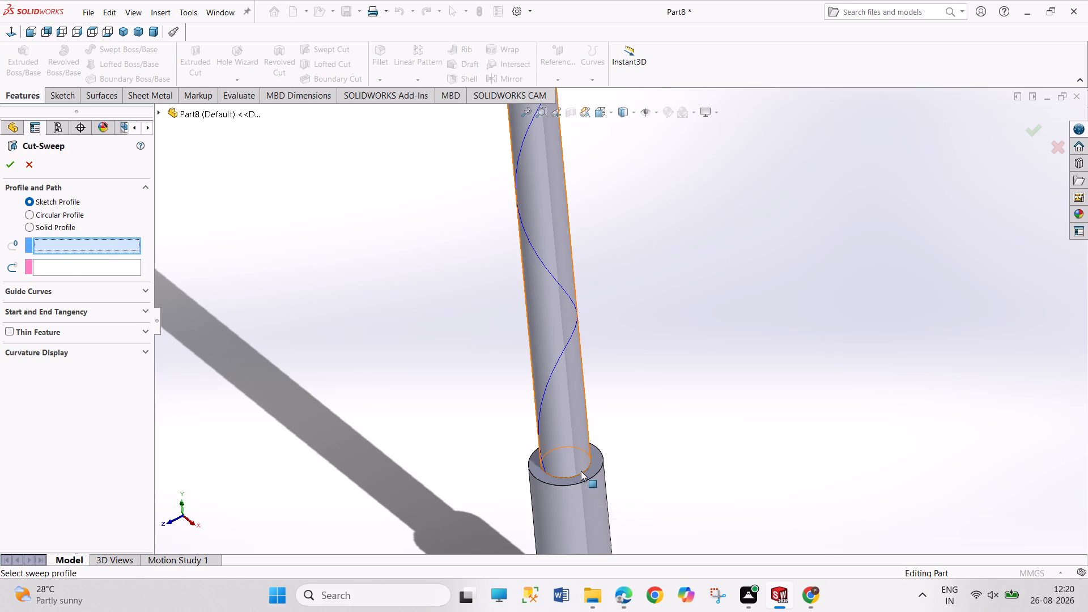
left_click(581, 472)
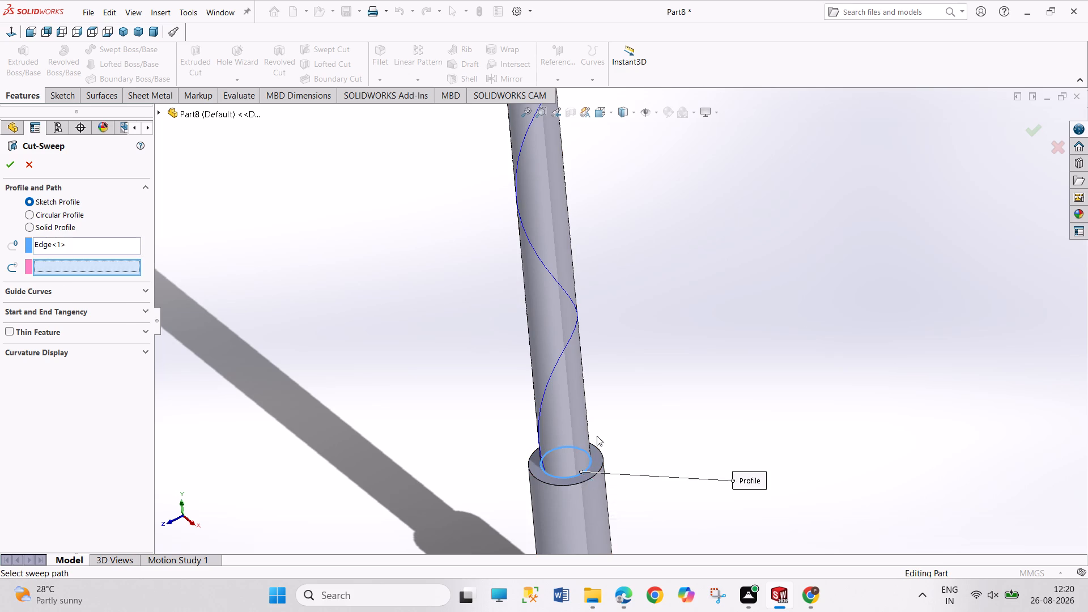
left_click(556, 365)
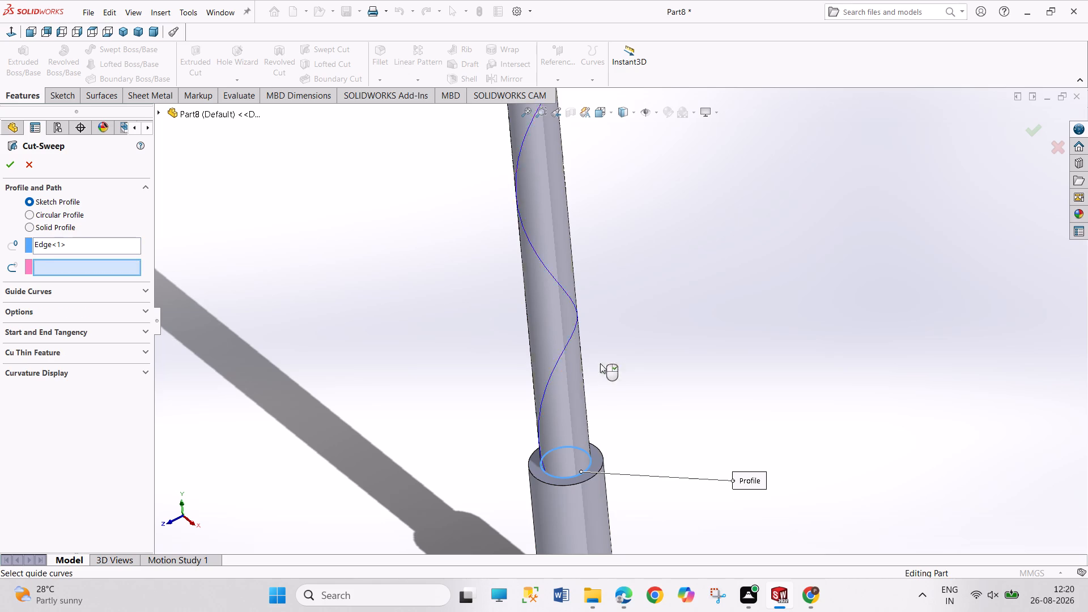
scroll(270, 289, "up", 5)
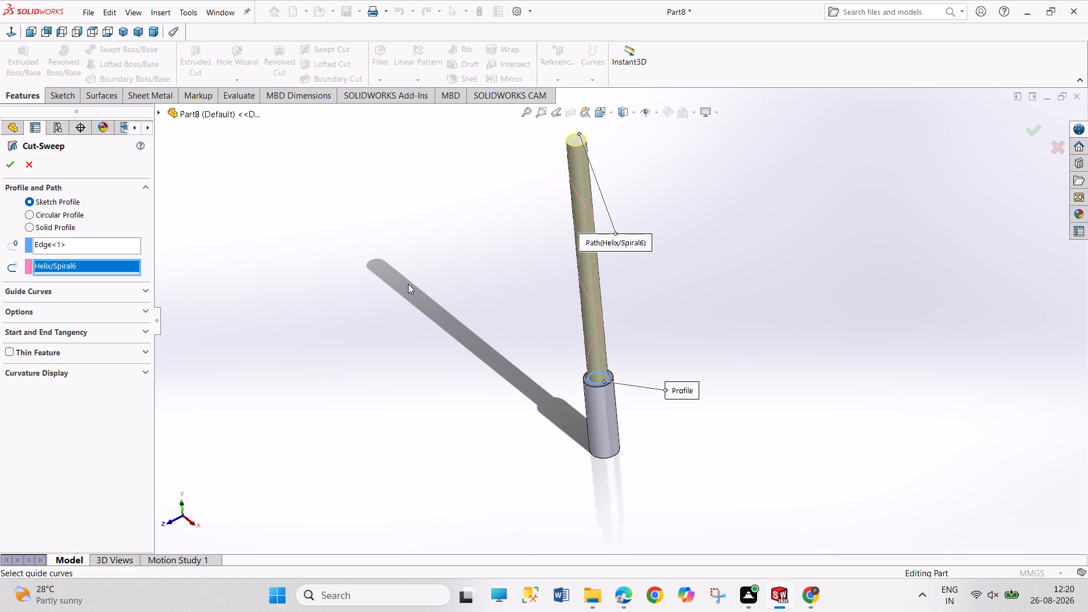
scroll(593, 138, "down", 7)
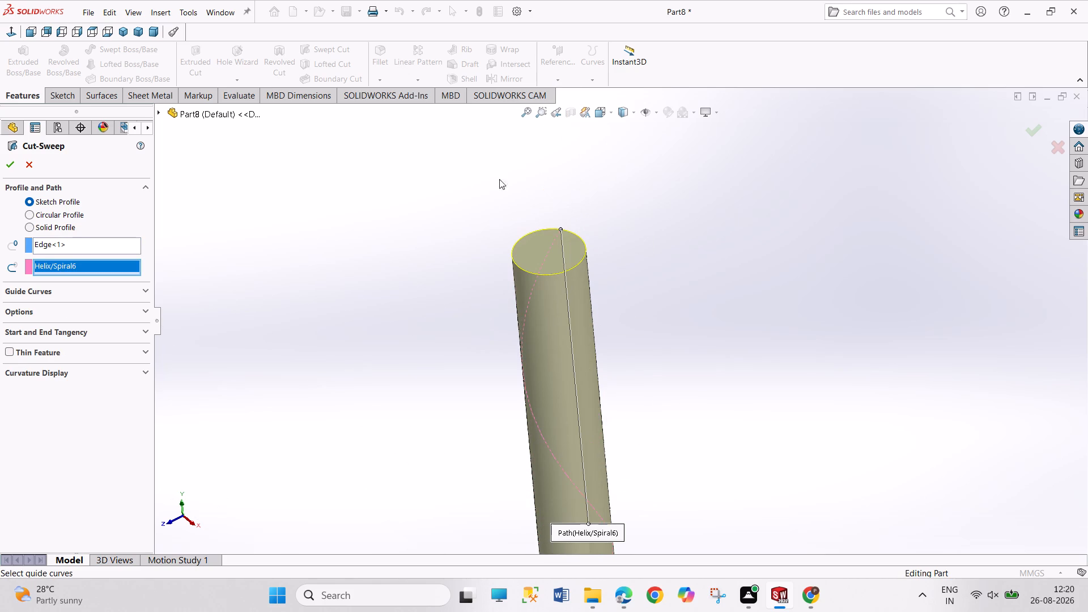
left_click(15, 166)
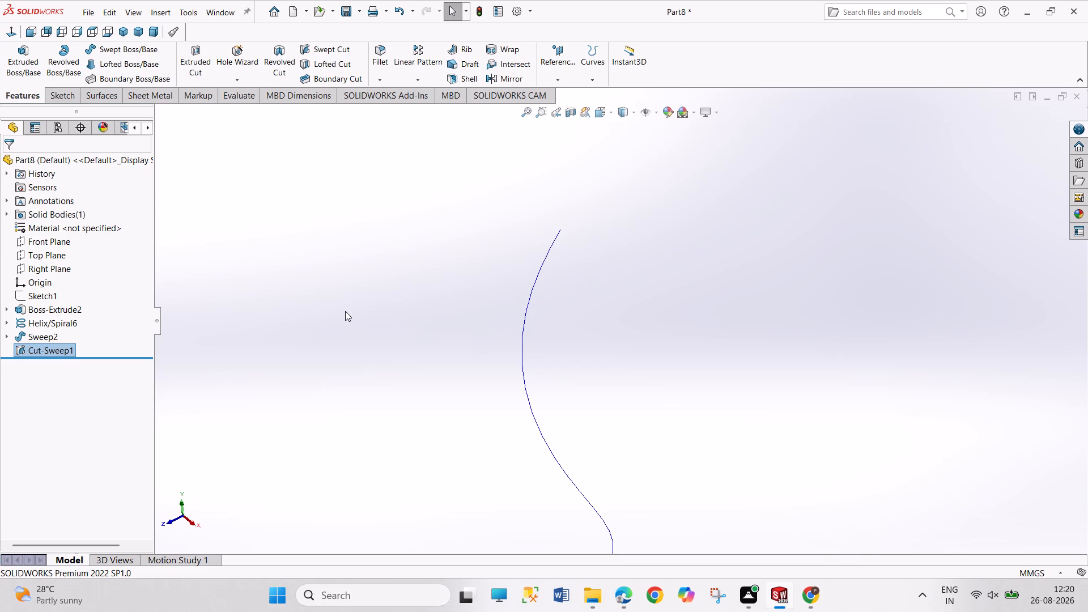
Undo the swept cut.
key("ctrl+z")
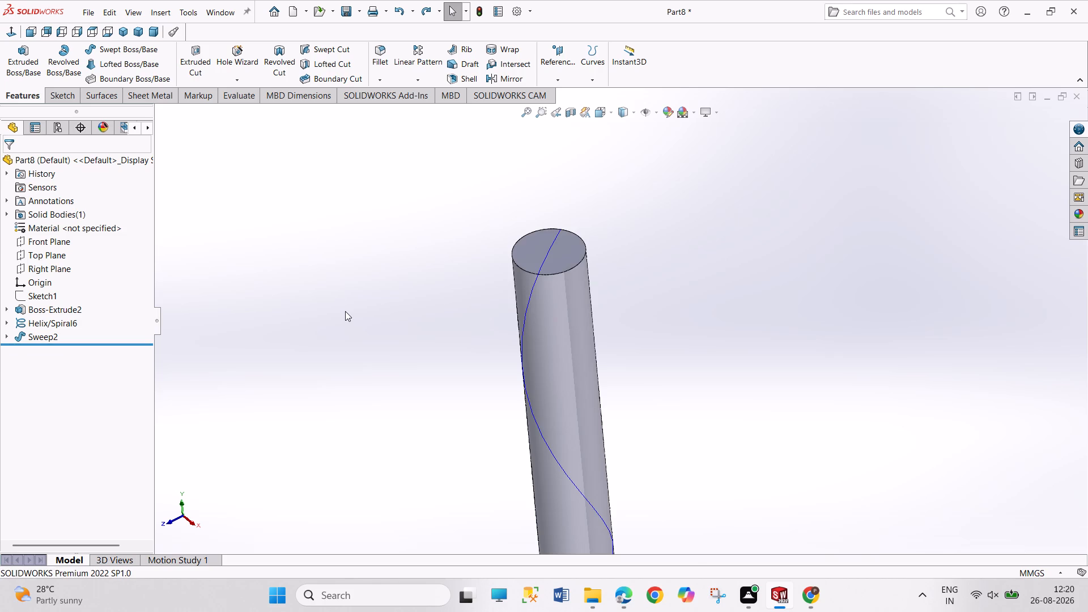
Close the part without saving it.
left_click(1072, 101)
left_click(494, 309)
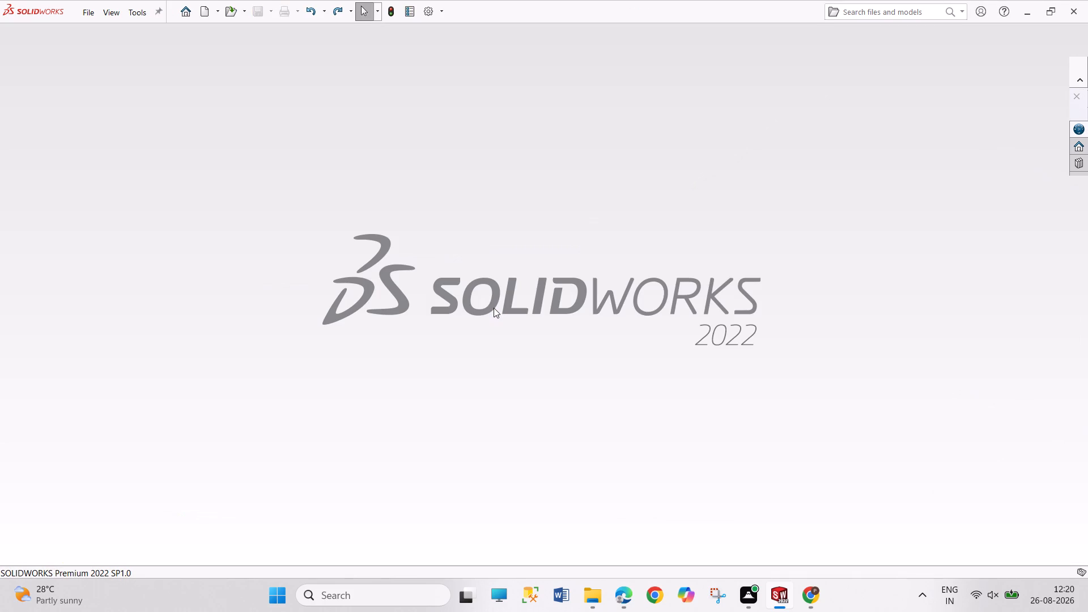
Create a new part document.
left_click(201, 14)
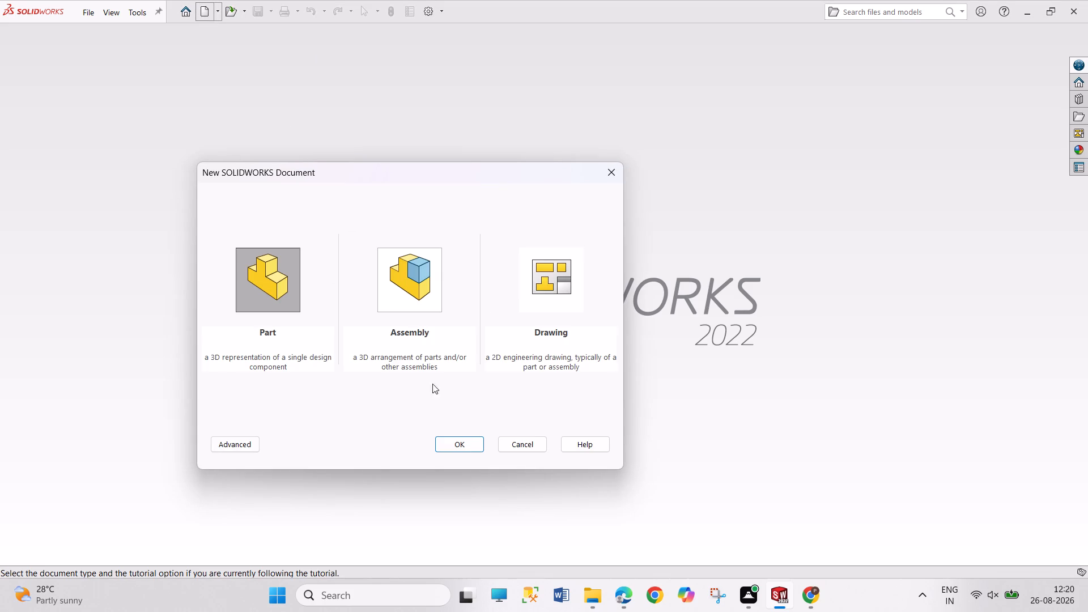
left_click(465, 446)
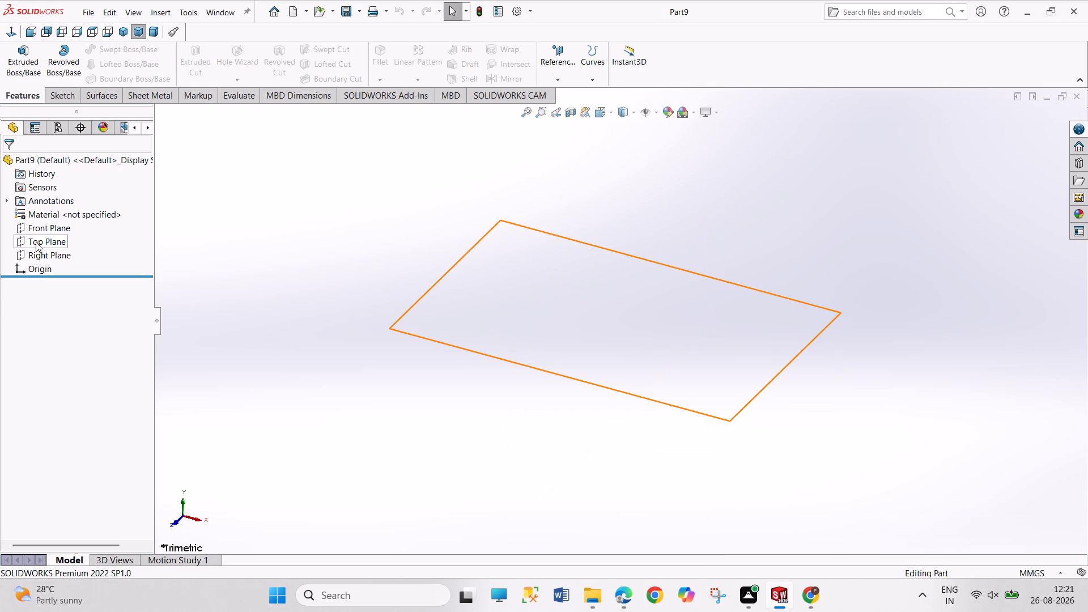
Sketch a circle centred on the origin on the Top Plane, dimension its diameter to 6 mm, and finish the sketch.
left_click(36, 243)
left_click(46, 232)
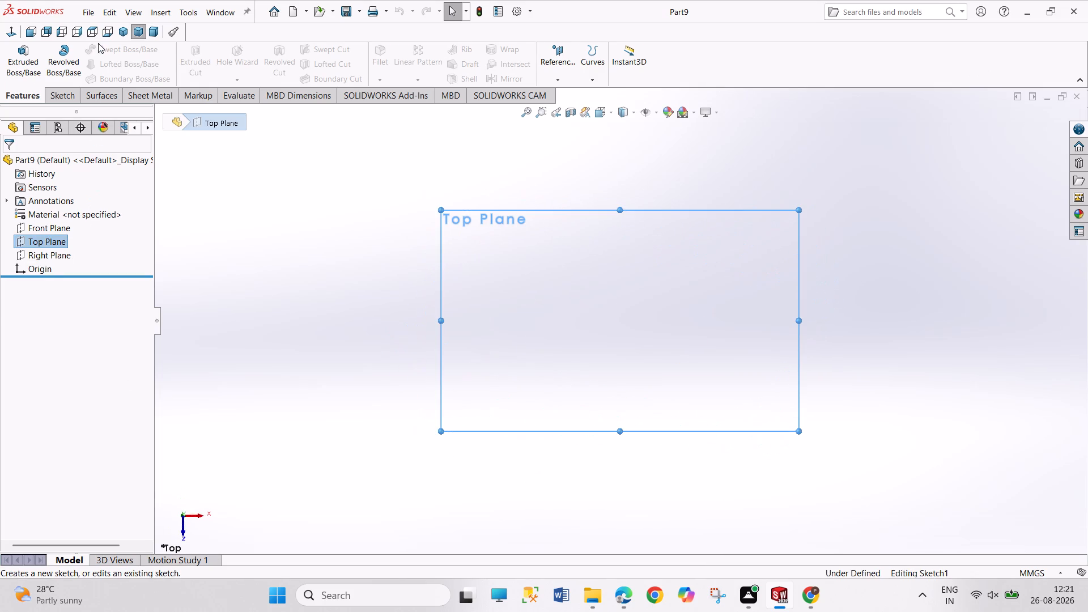
left_click(125, 48)
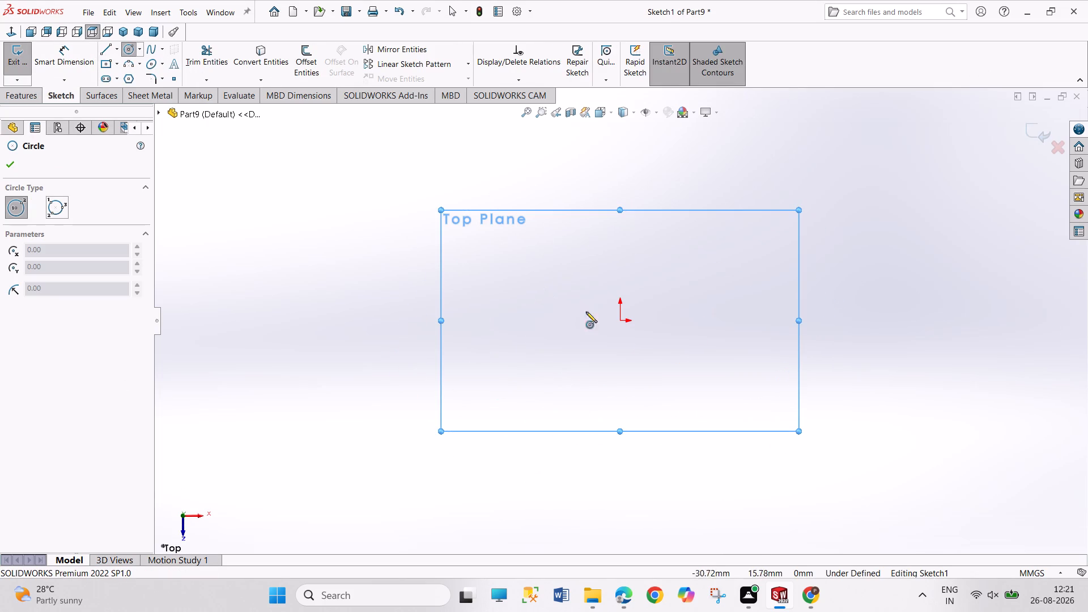
left_click(622, 322)
left_click_drag(637, 367, 657, 379)
right_click_drag(724, 391, 738, 242)
left_click(666, 299)
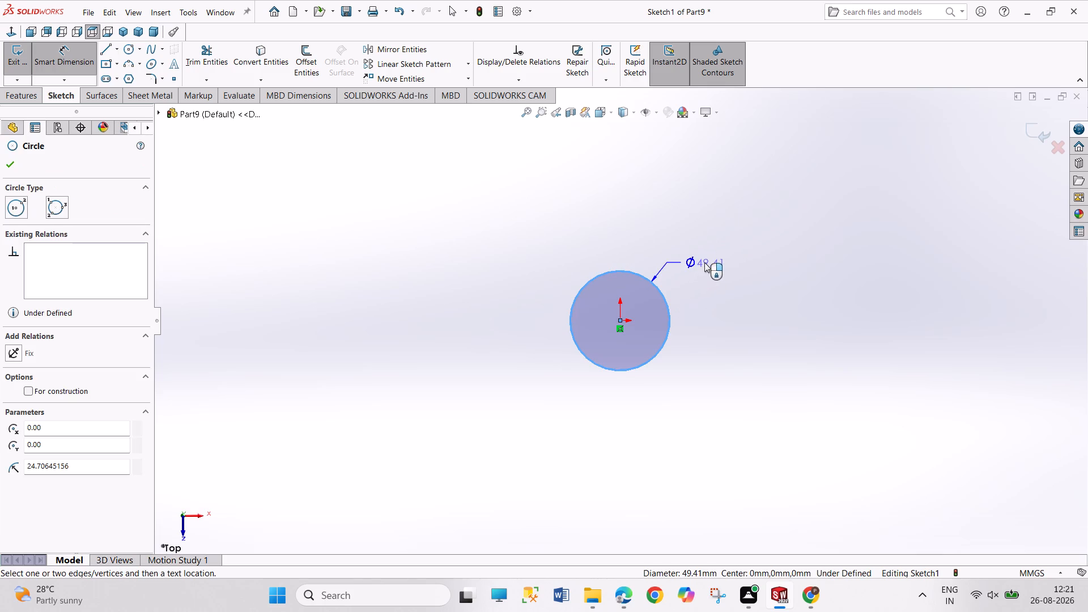
left_click(704, 262)
key("6")
key("Return")
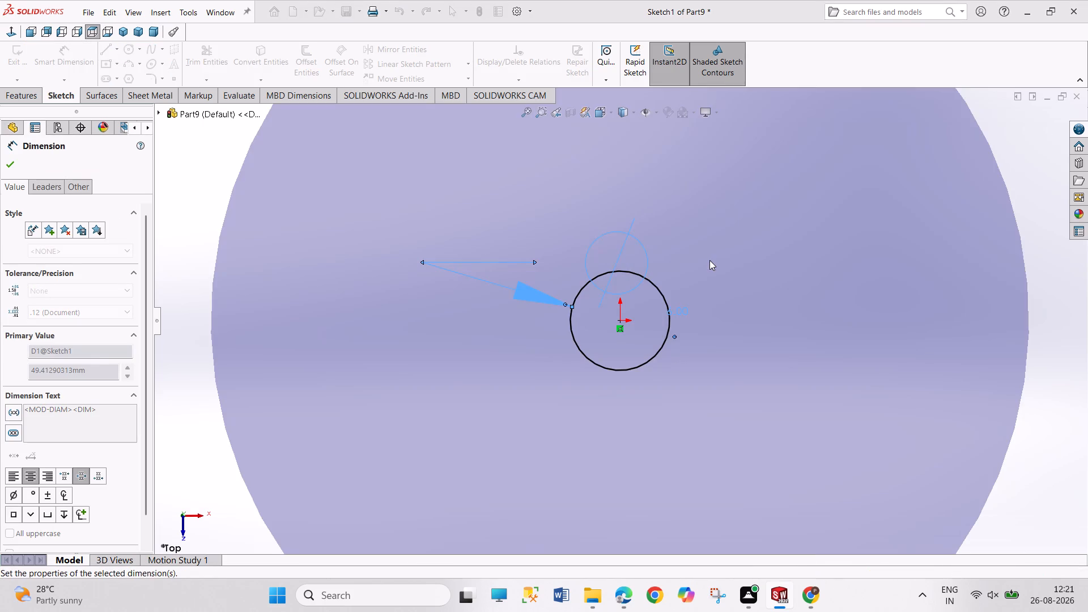
right_click(797, 346)
left_click(809, 388)
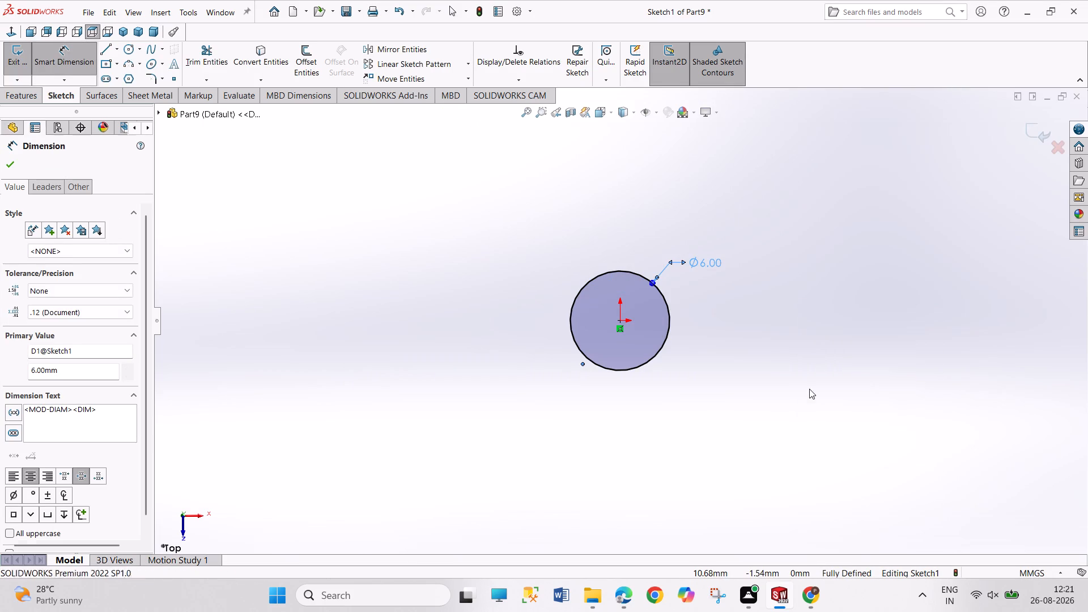
left_click(11, 50)
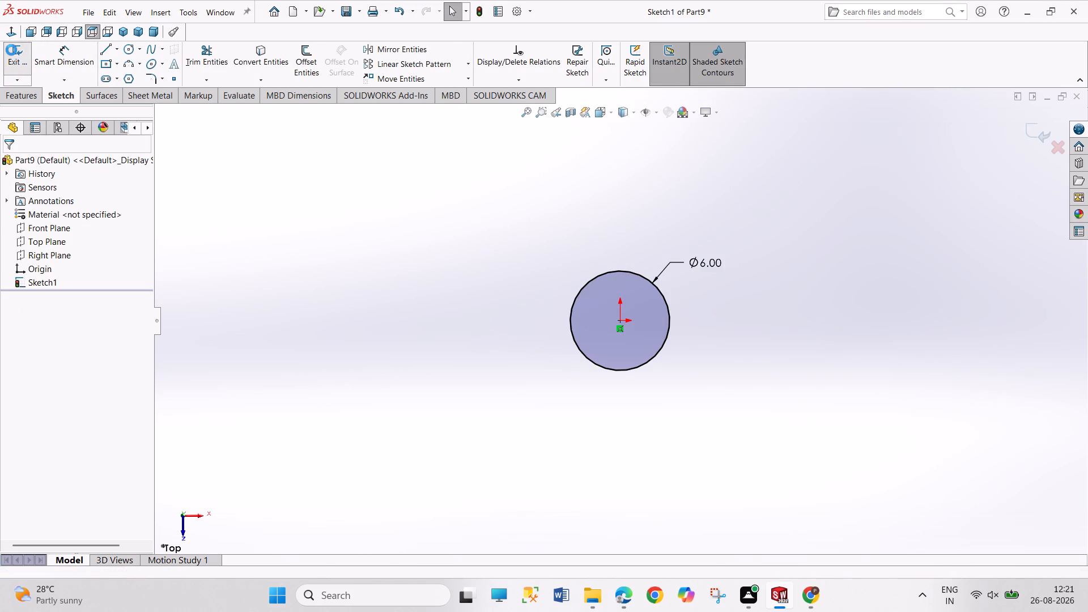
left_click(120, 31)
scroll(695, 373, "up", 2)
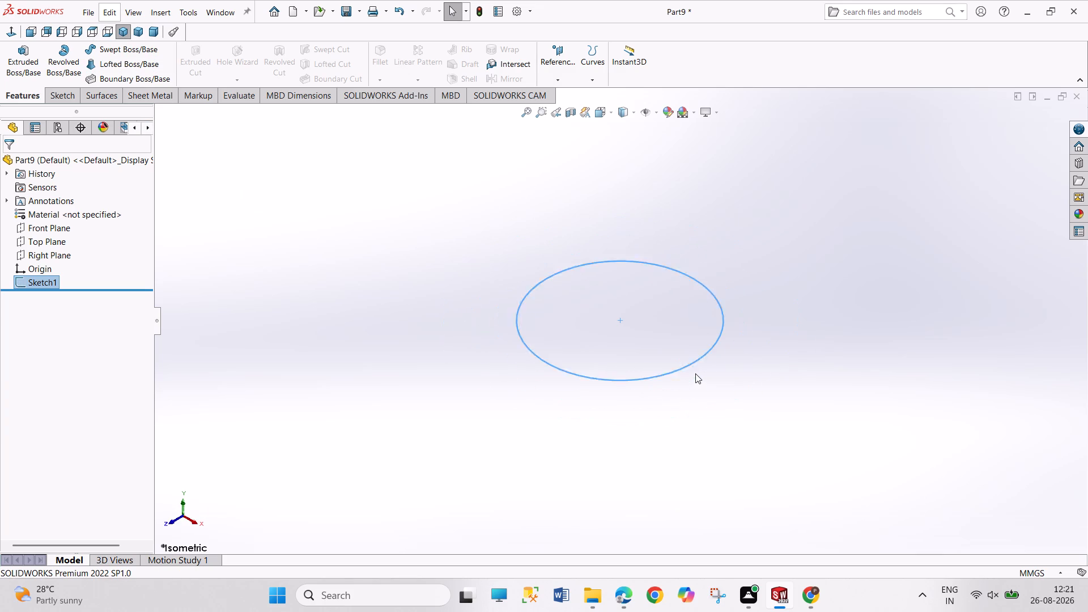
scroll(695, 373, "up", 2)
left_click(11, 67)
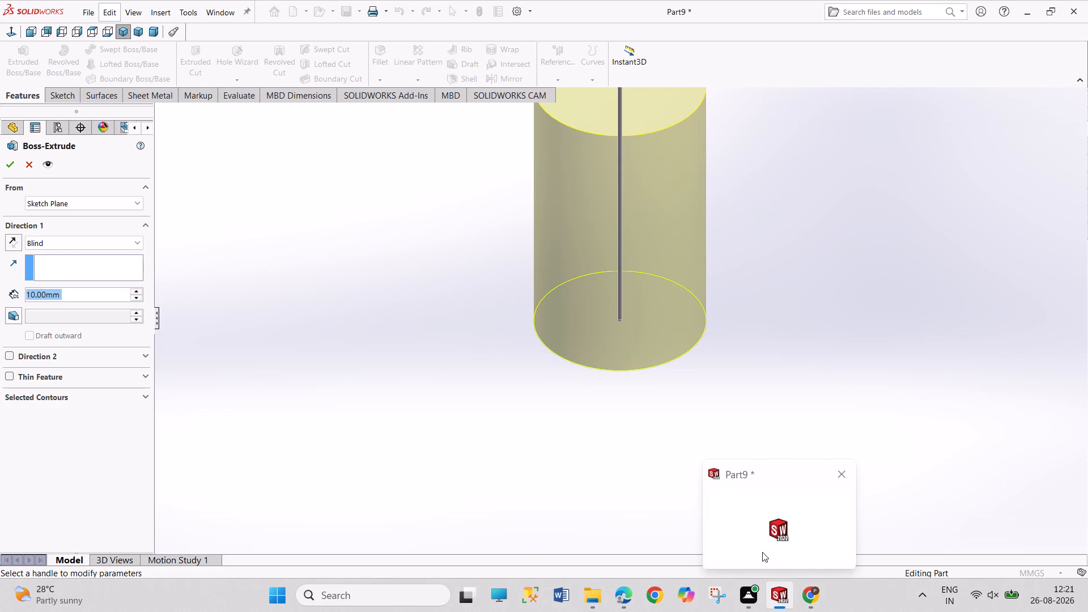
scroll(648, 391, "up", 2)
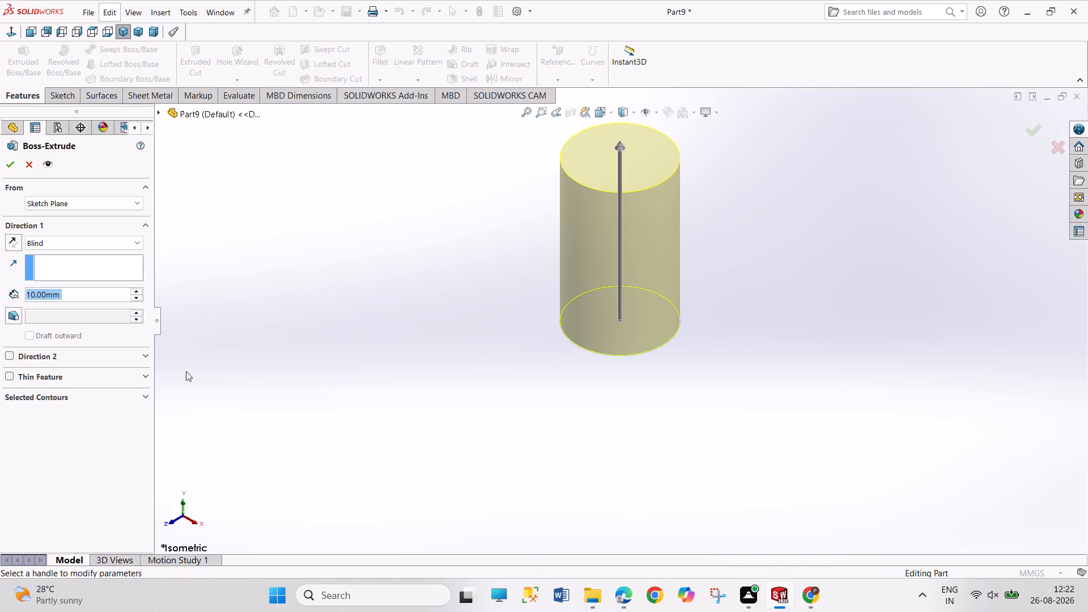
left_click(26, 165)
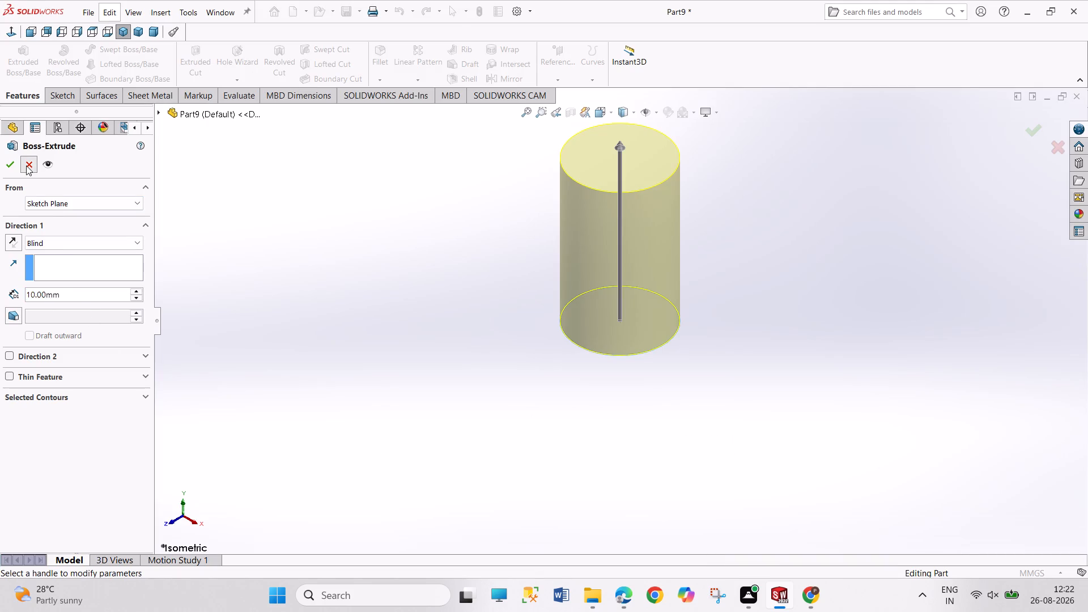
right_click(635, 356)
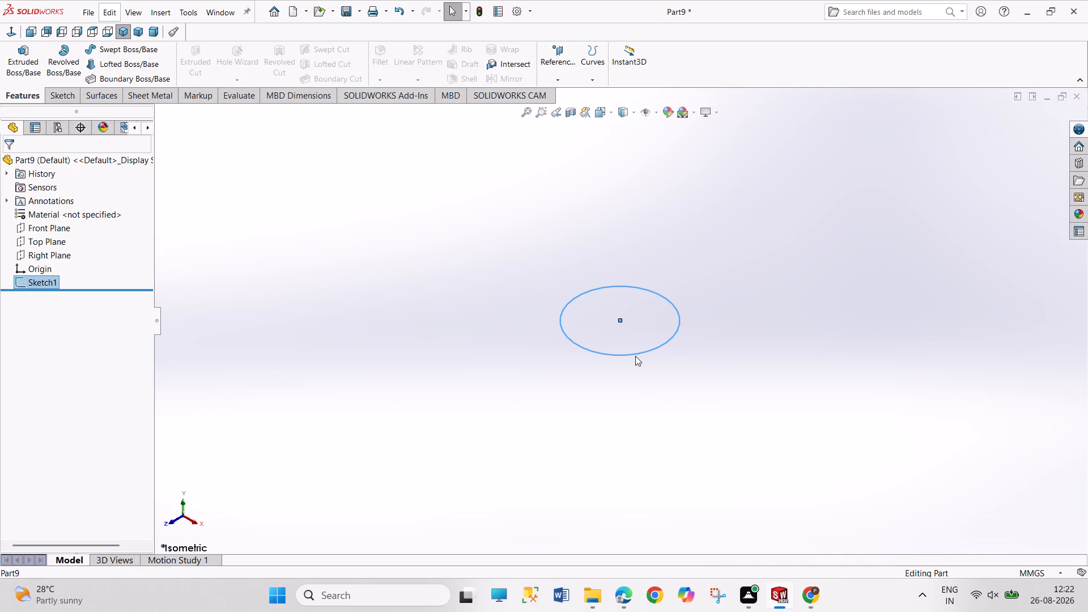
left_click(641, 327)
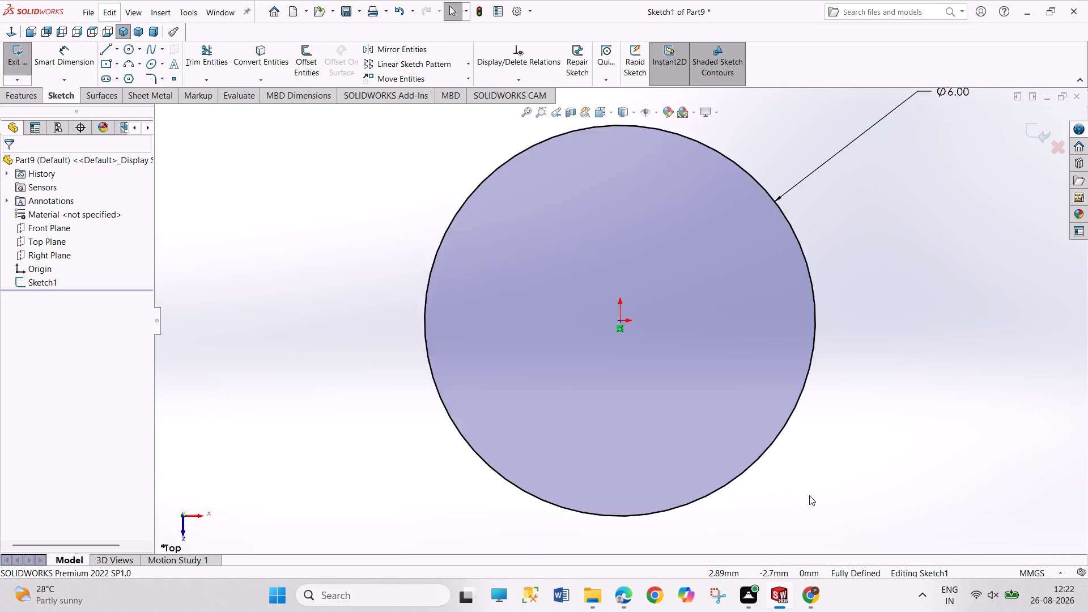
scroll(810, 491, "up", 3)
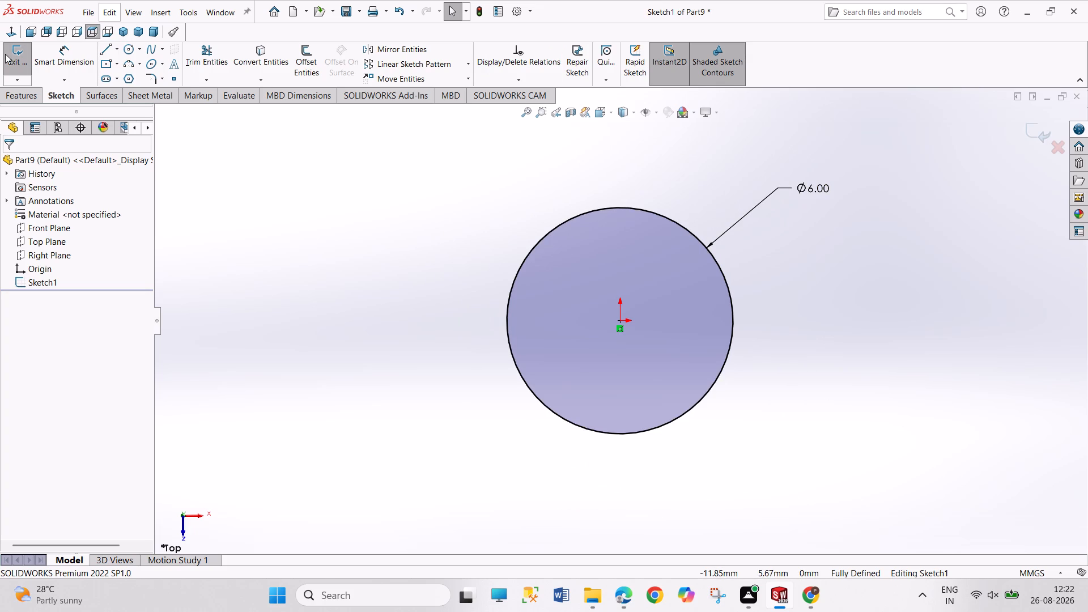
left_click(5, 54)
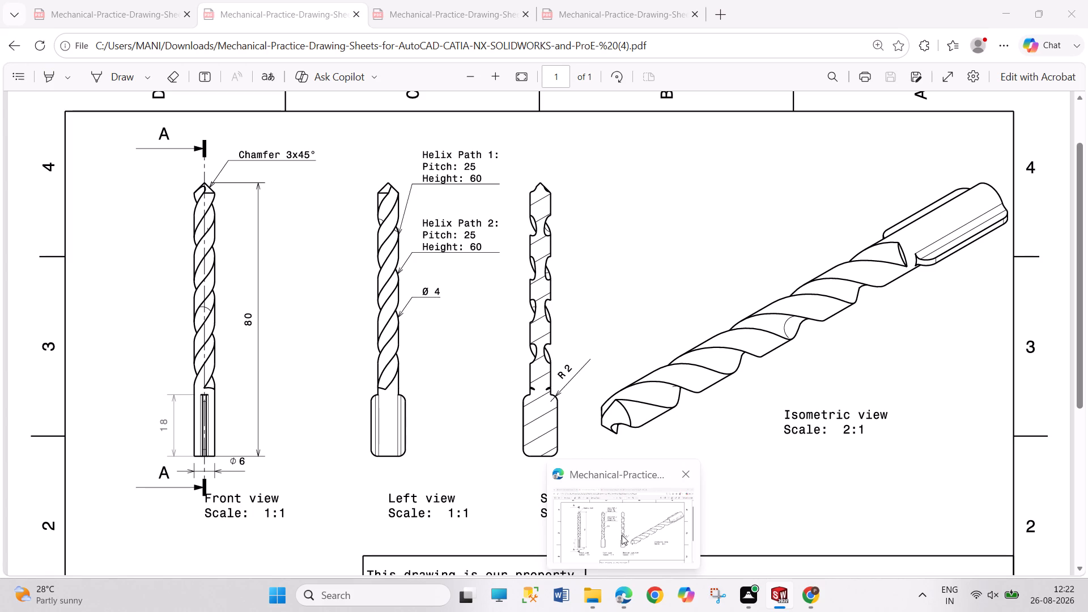
Extrude the 6 mm circle upward as a solid boss with a blind depth of 80 mm.
left_click(11, 67)
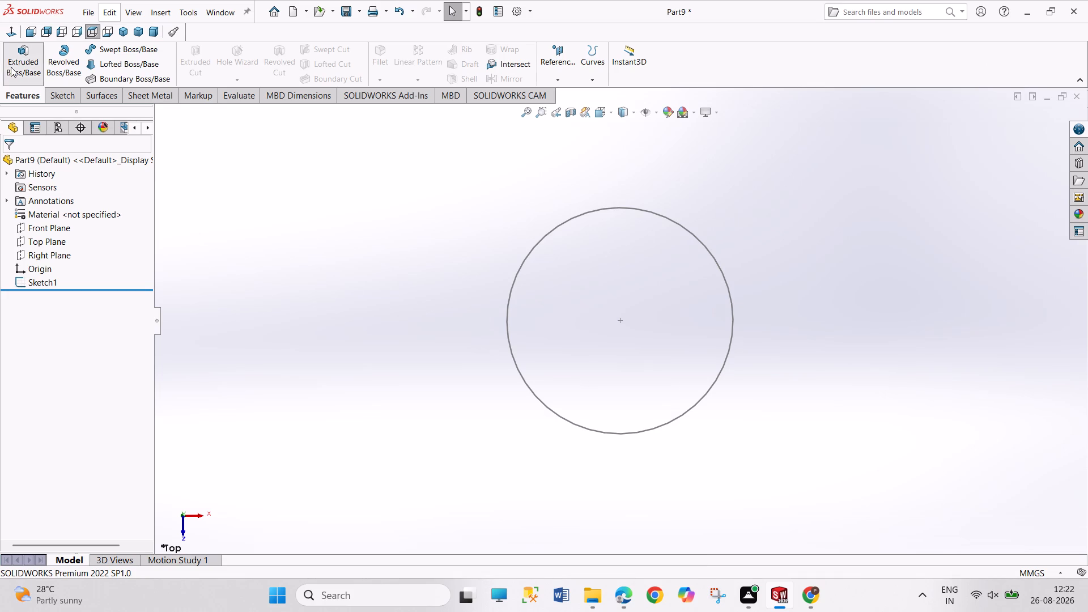
left_click(695, 405)
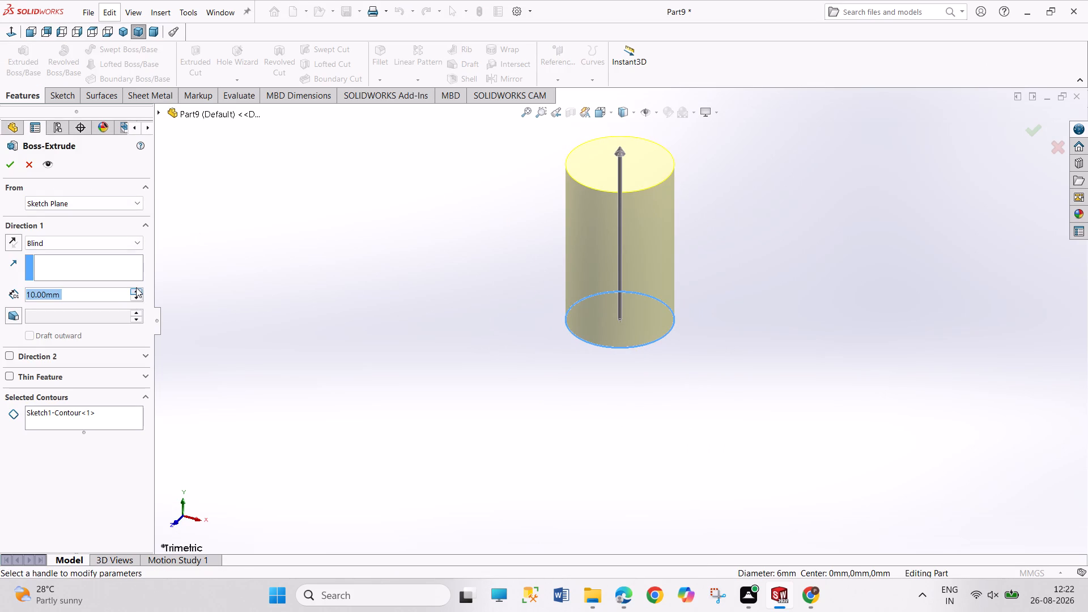
left_click(137, 288)
double_click(137, 288)
left_click(137, 288)
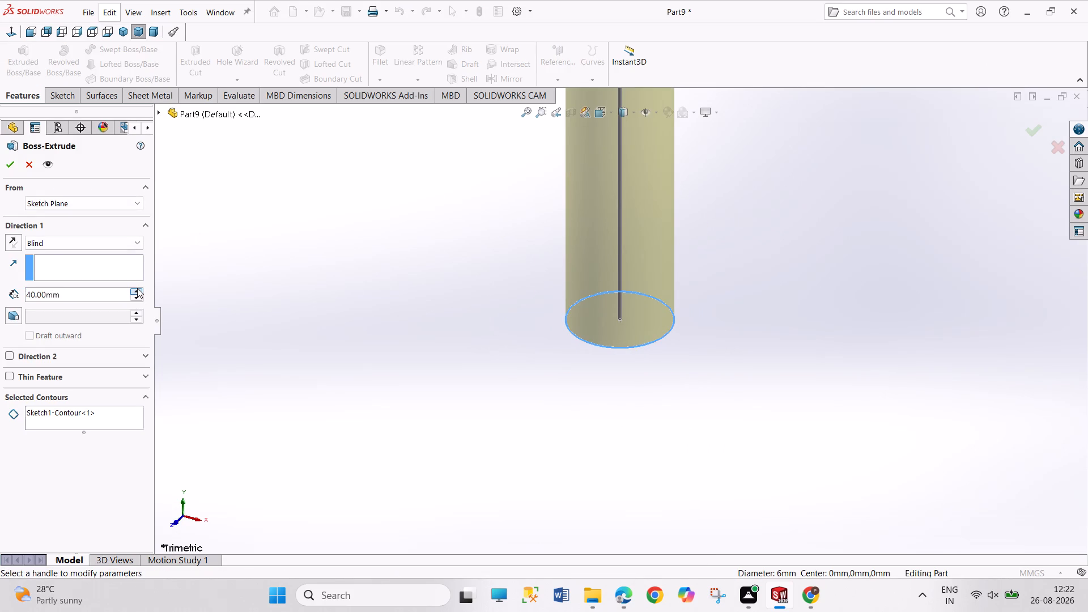
left_click(137, 288)
left_click(137, 288)
left_click(137, 288)
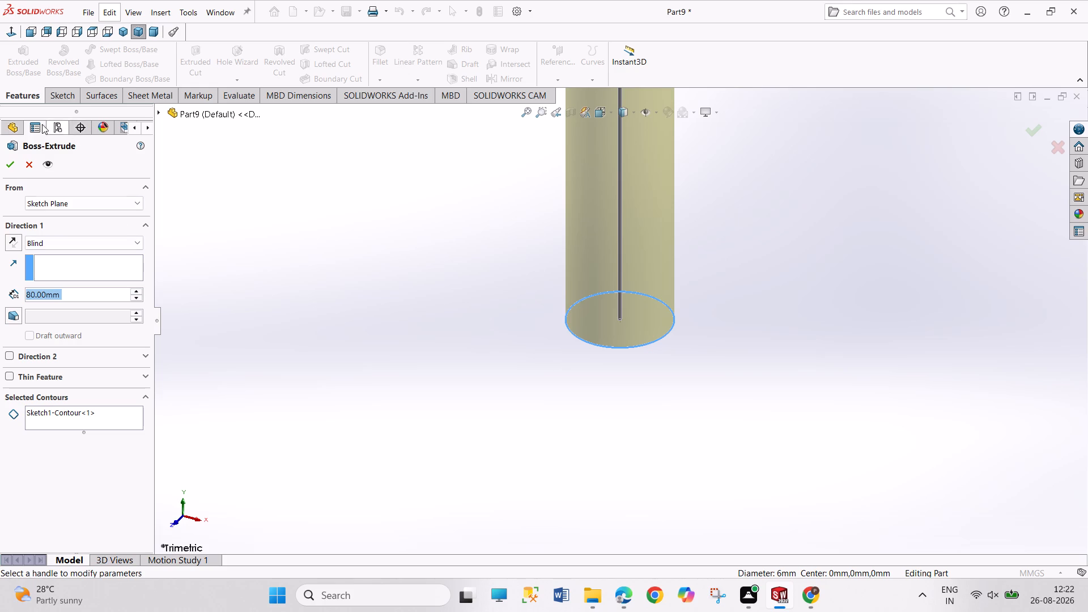
left_click(4, 169)
scroll(363, 379, "up", 5)
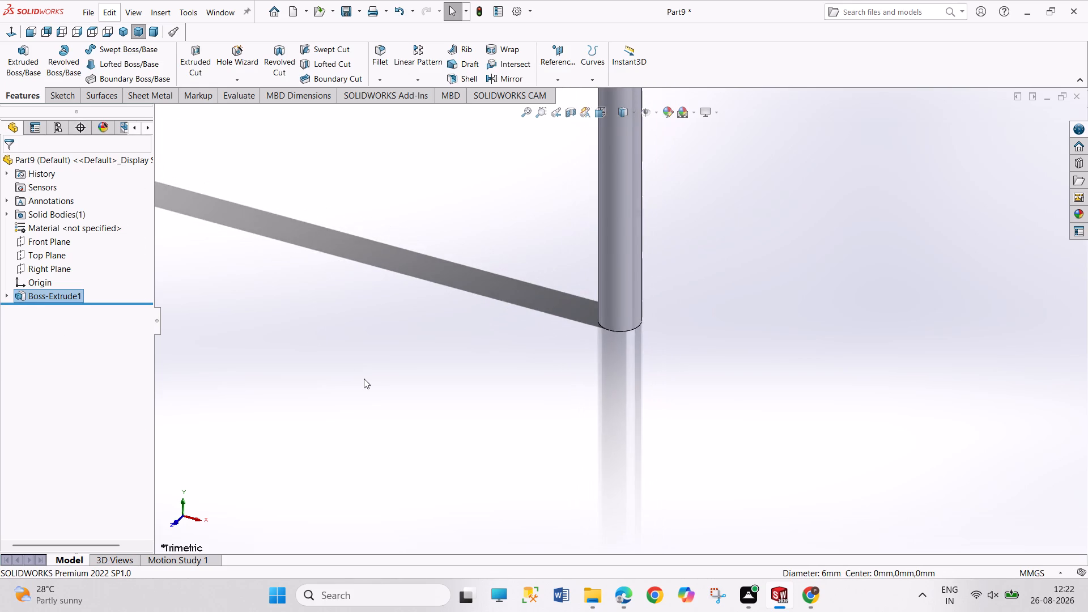
scroll(500, 385, "up", 9)
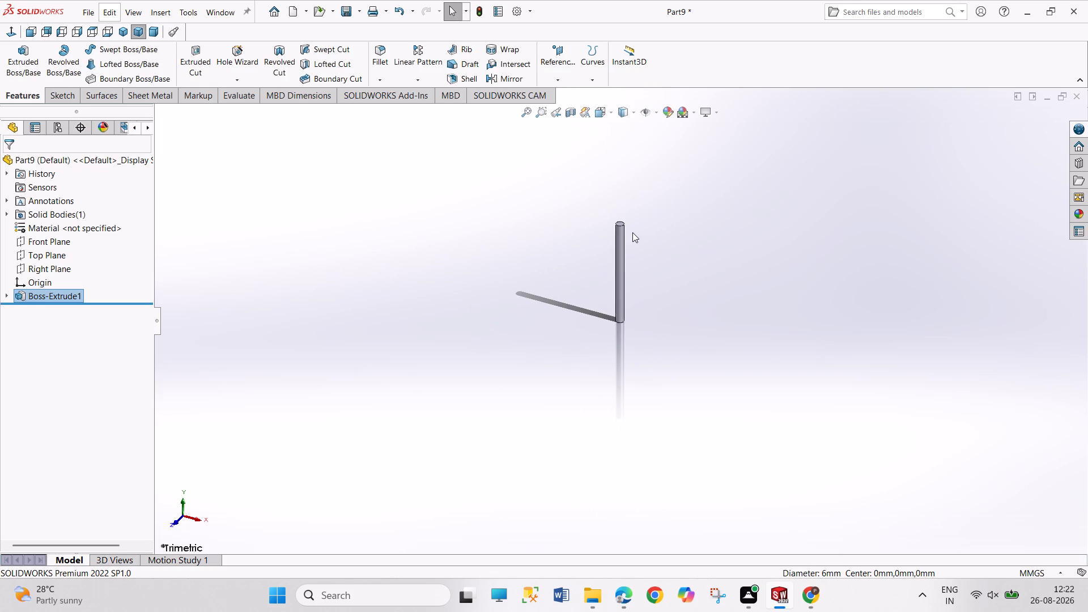
scroll(632, 232, "down", 3)
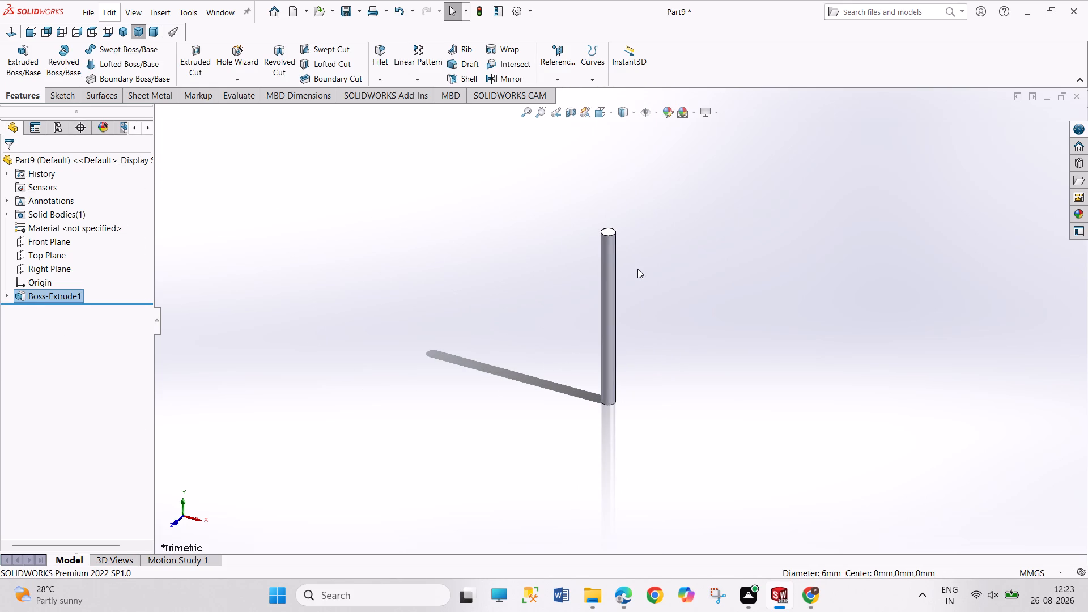
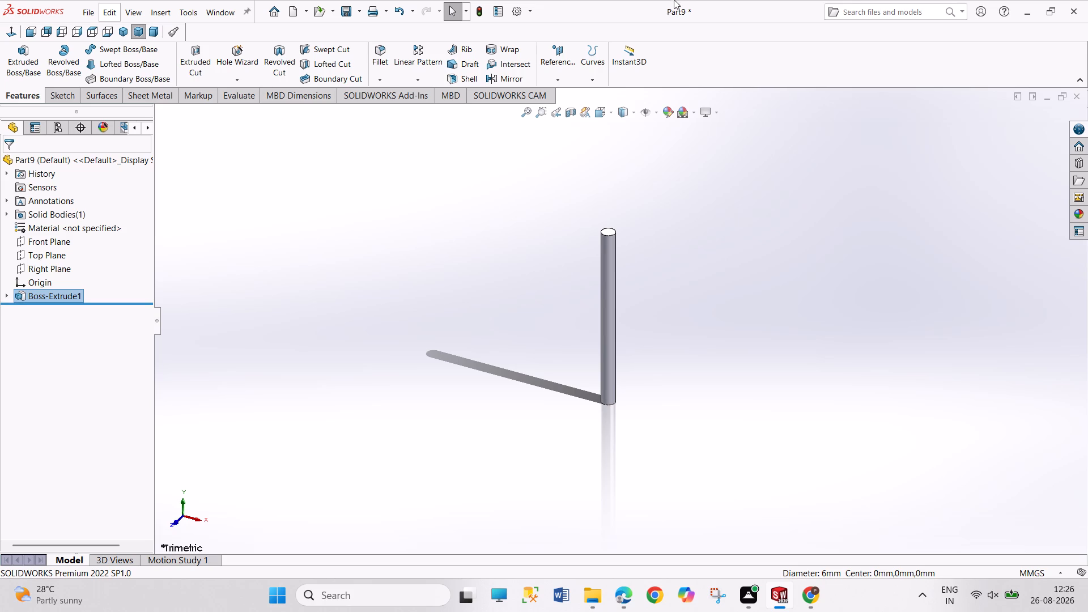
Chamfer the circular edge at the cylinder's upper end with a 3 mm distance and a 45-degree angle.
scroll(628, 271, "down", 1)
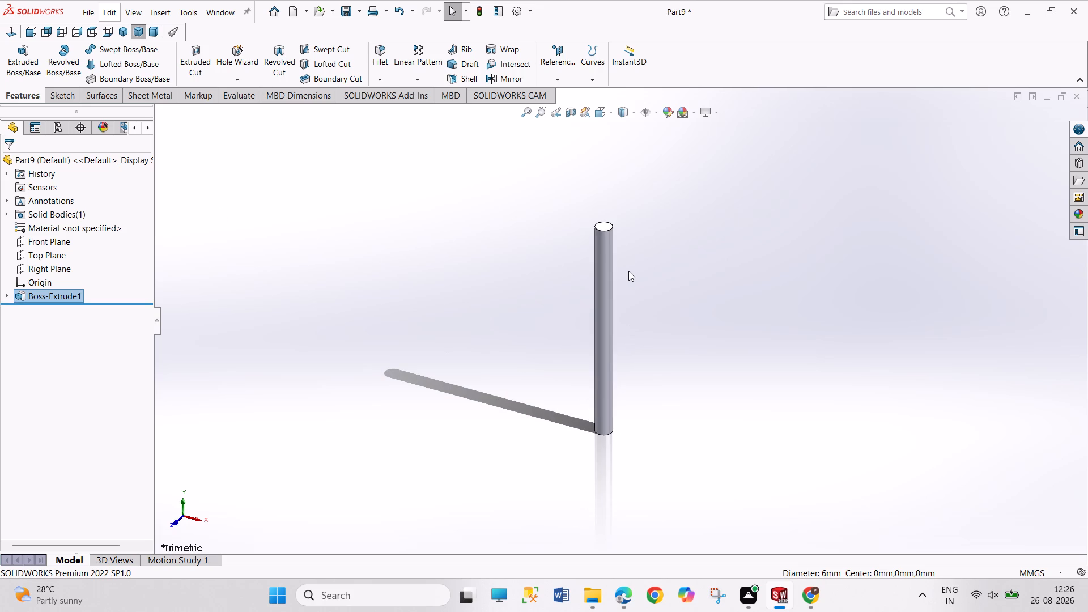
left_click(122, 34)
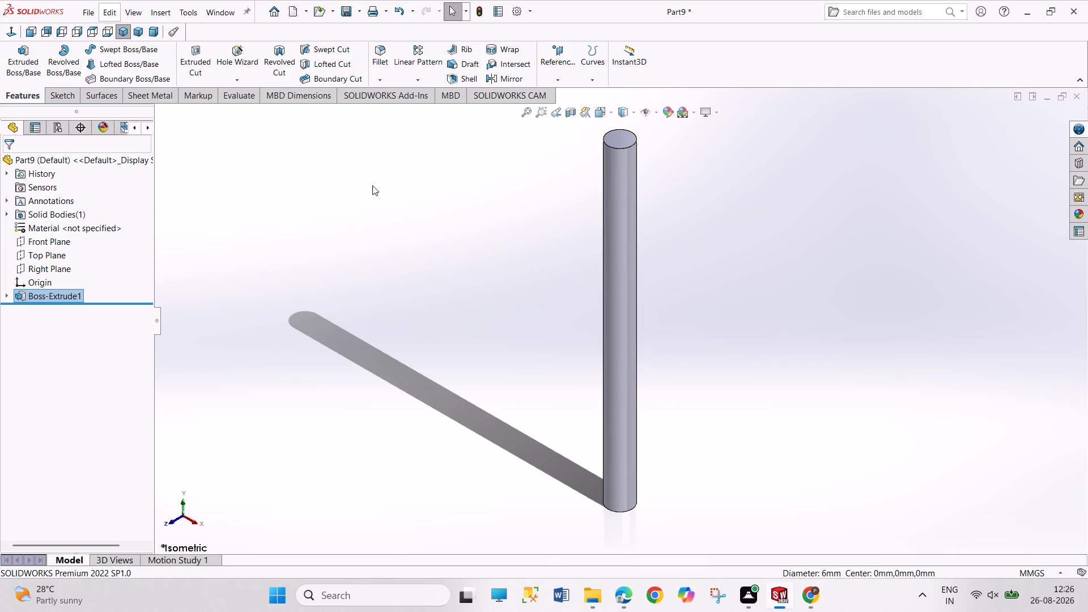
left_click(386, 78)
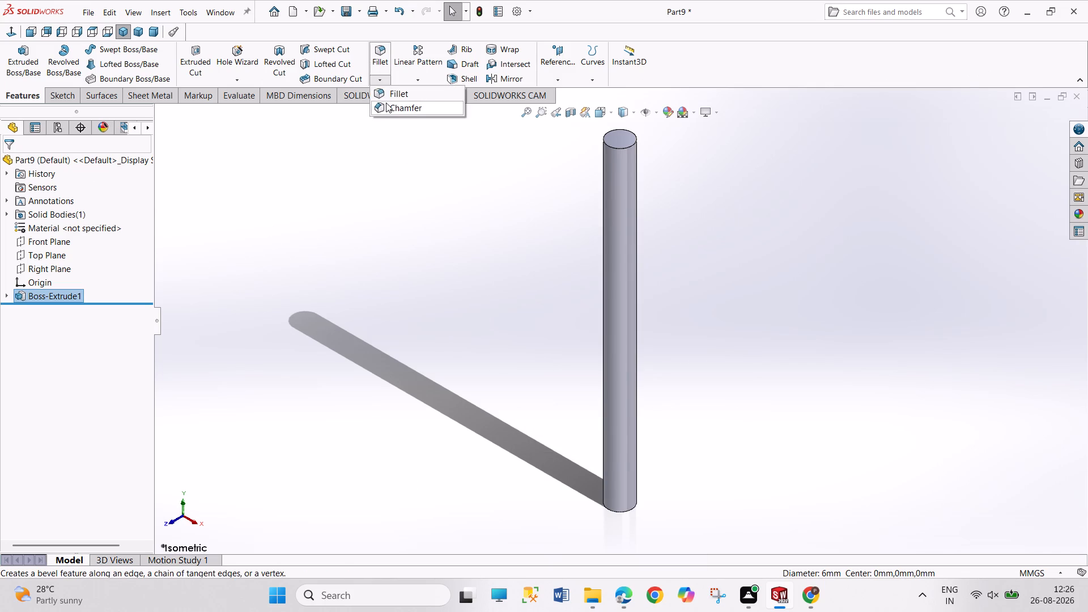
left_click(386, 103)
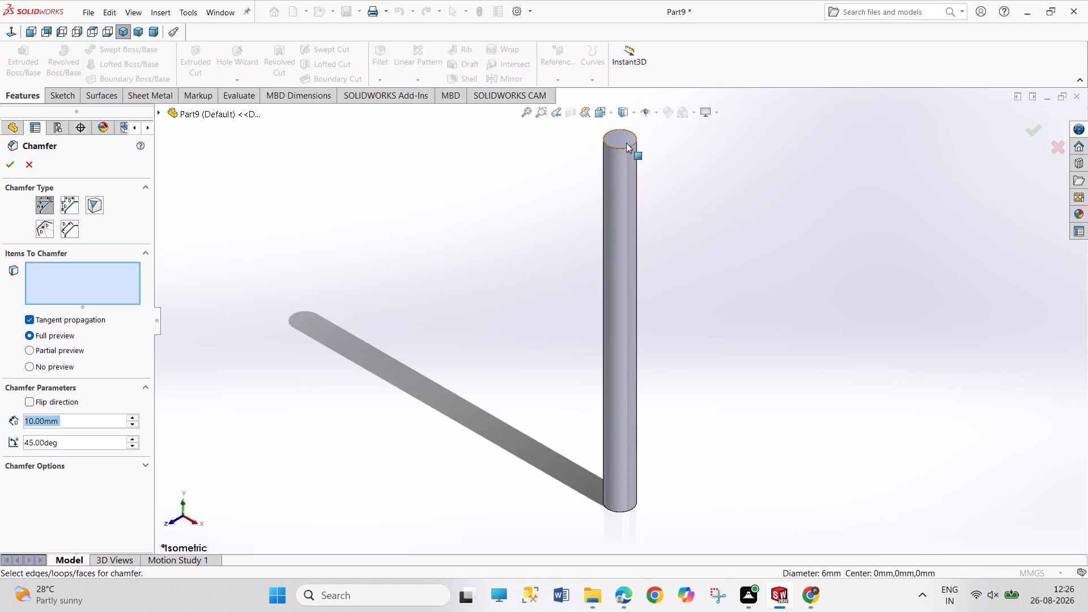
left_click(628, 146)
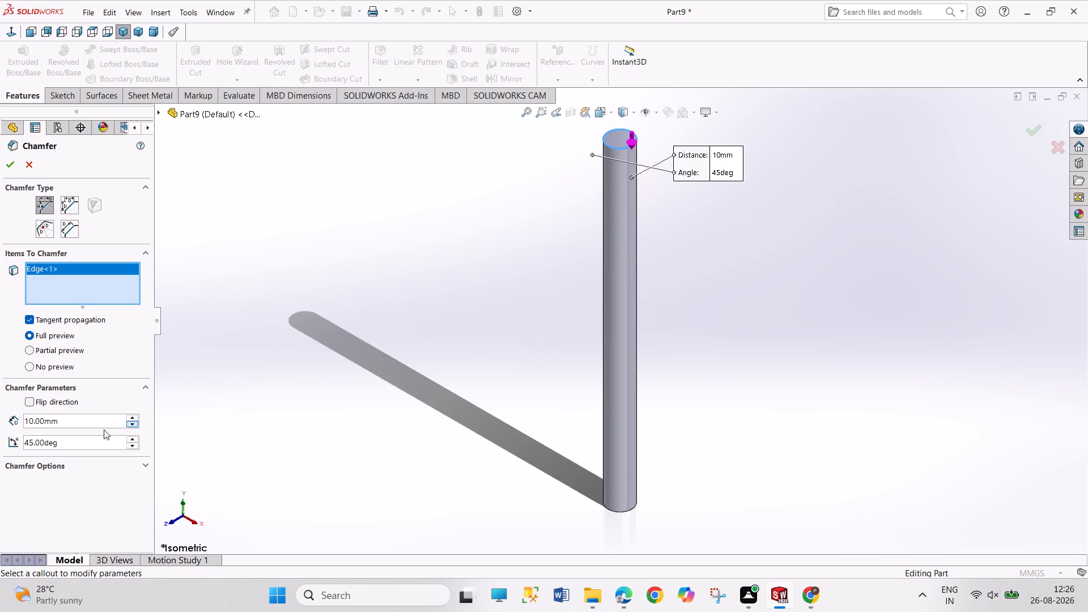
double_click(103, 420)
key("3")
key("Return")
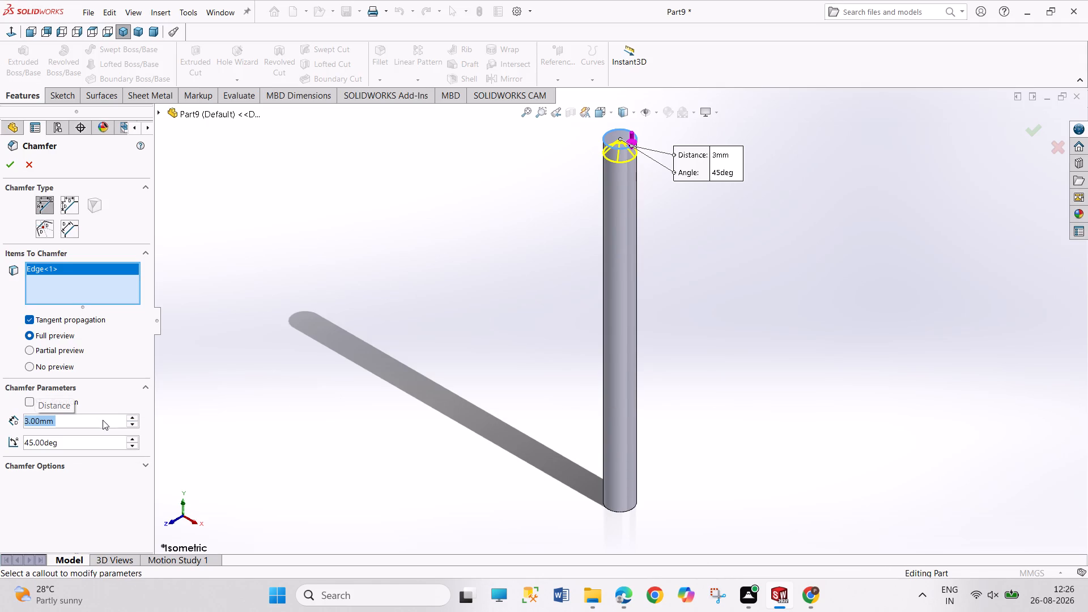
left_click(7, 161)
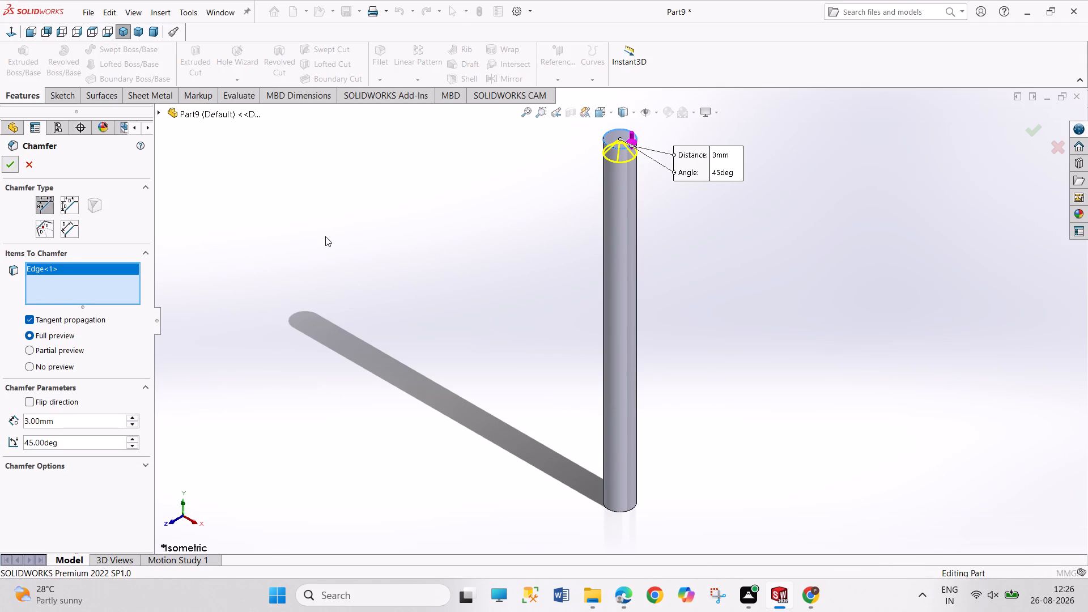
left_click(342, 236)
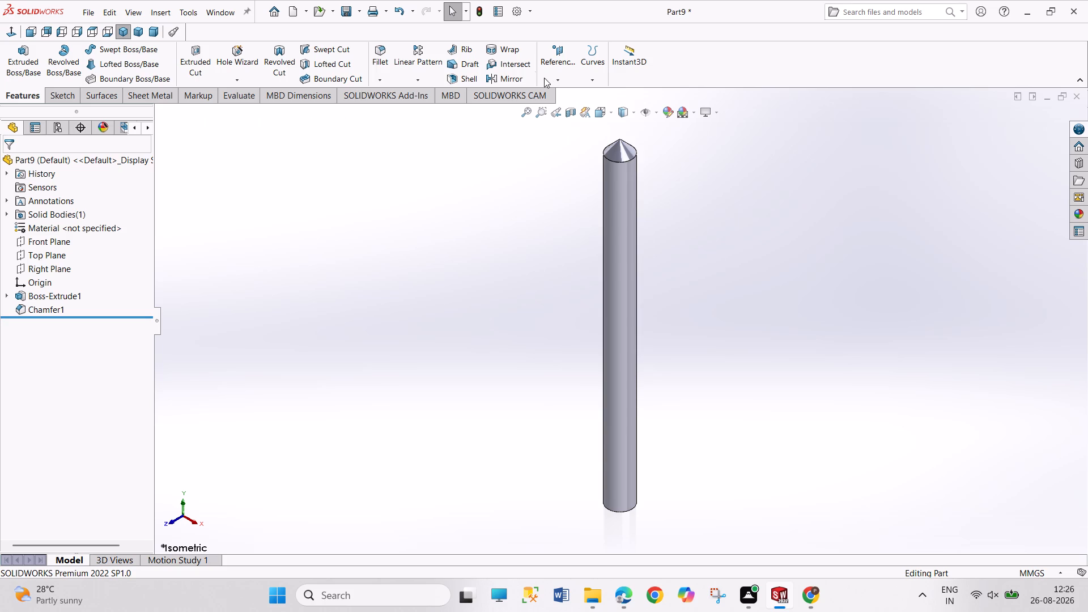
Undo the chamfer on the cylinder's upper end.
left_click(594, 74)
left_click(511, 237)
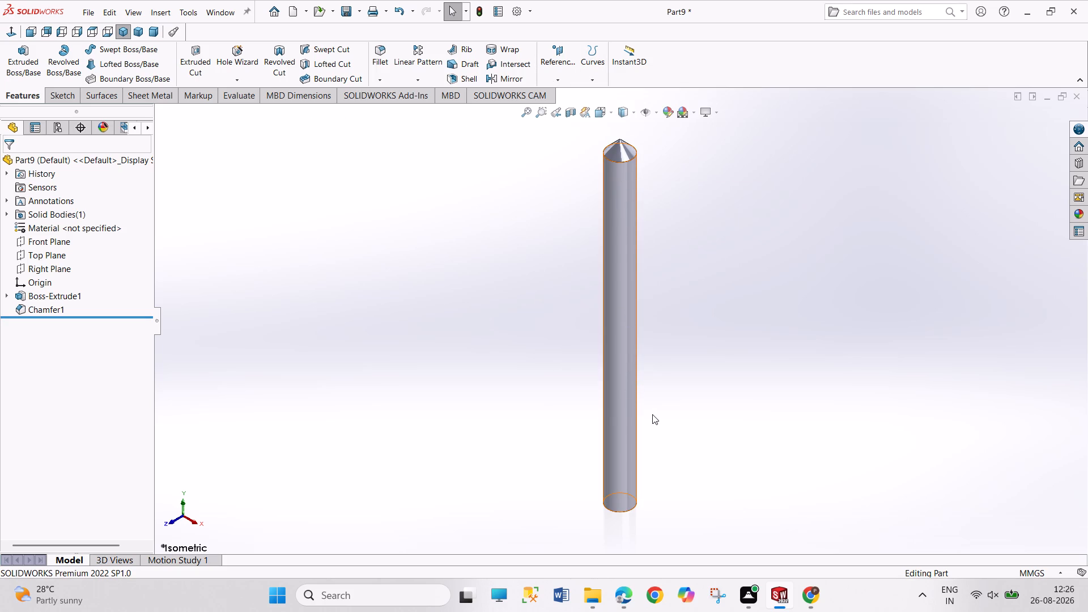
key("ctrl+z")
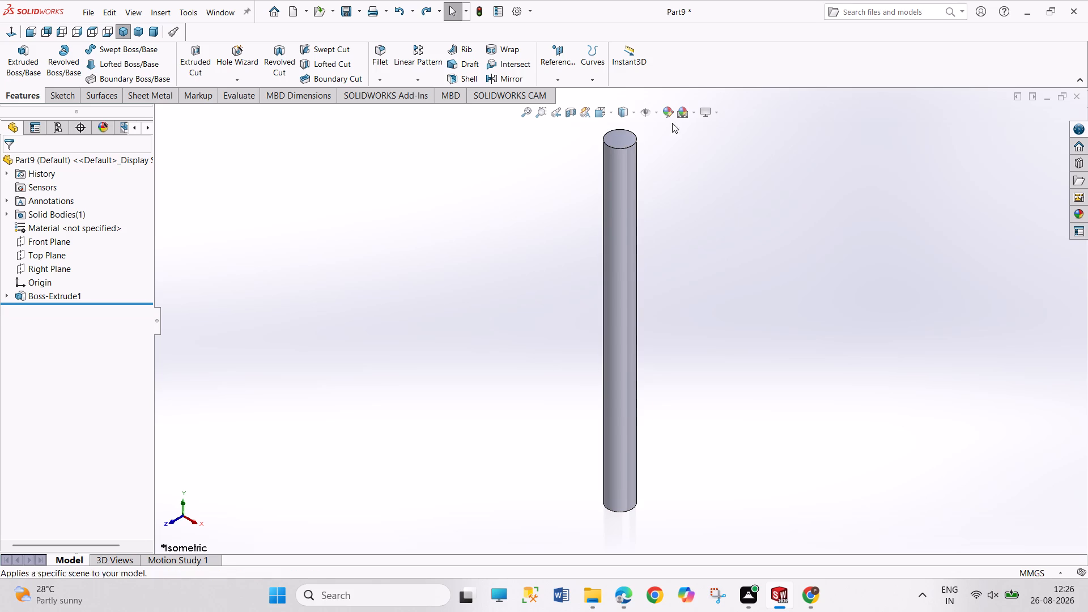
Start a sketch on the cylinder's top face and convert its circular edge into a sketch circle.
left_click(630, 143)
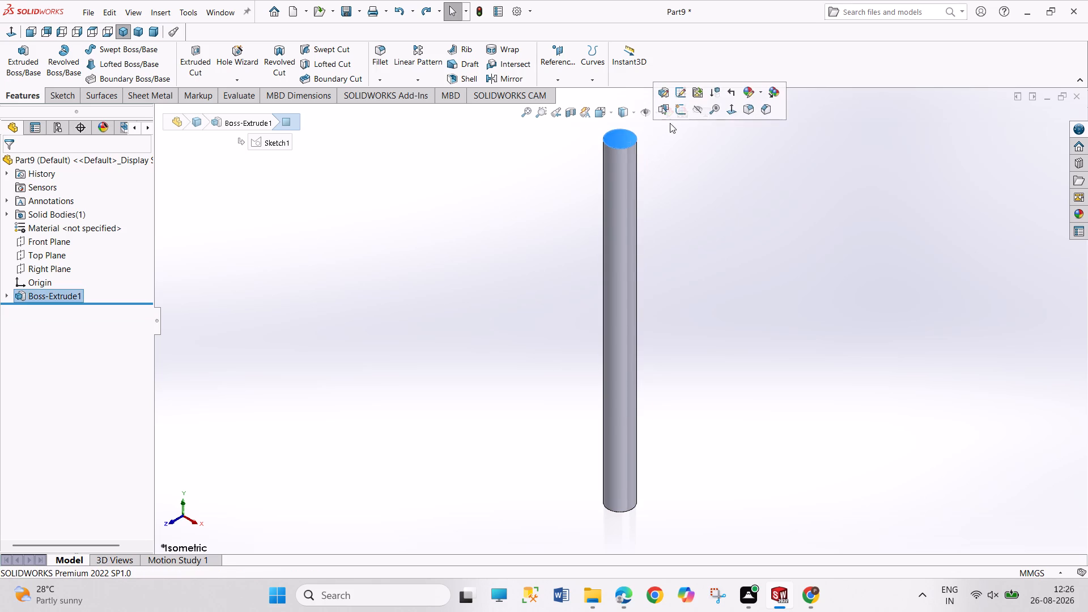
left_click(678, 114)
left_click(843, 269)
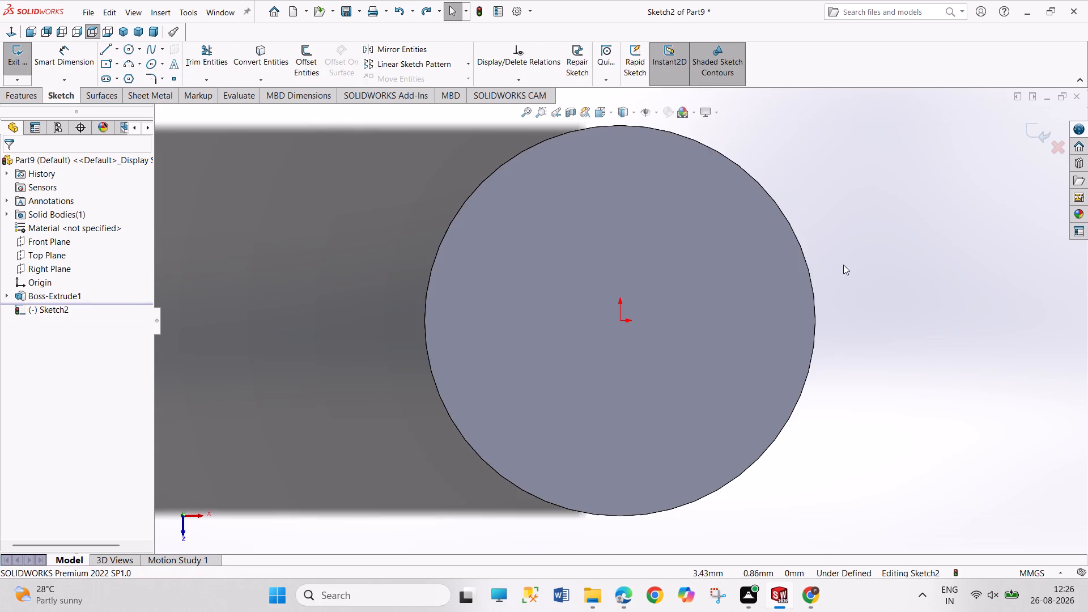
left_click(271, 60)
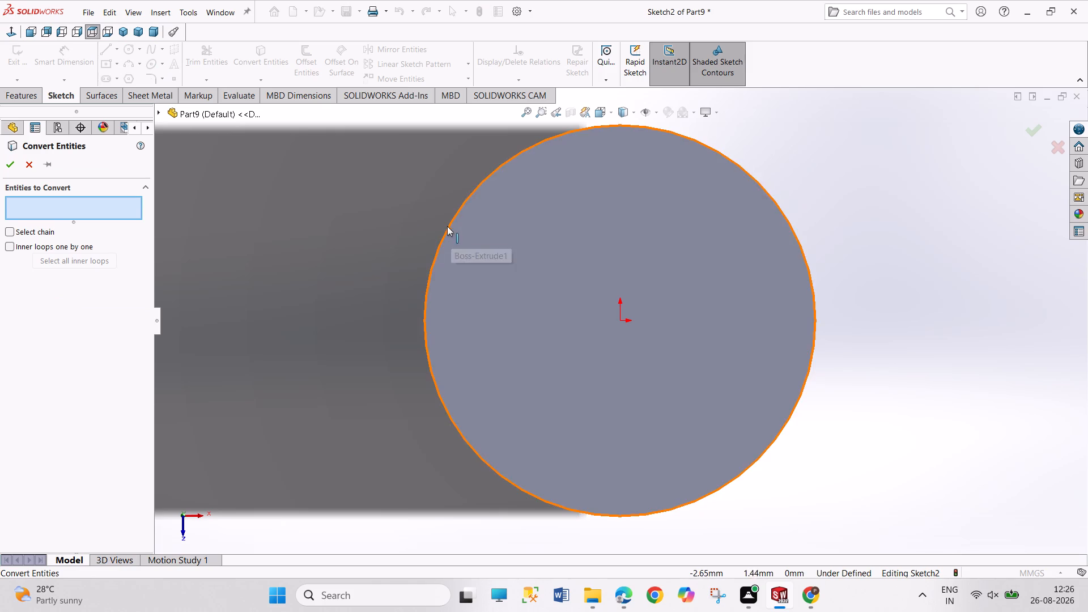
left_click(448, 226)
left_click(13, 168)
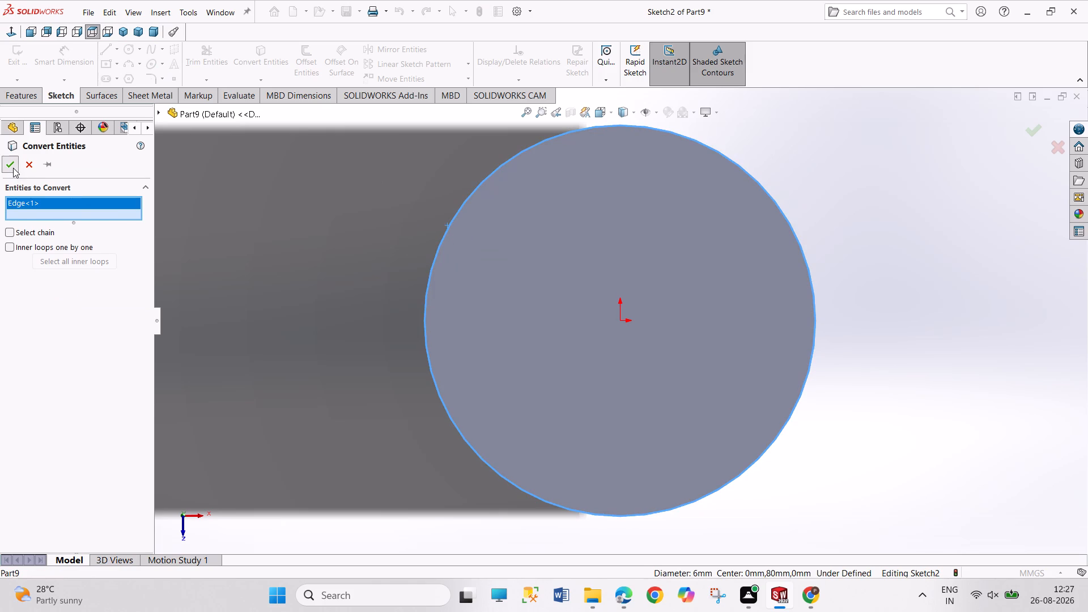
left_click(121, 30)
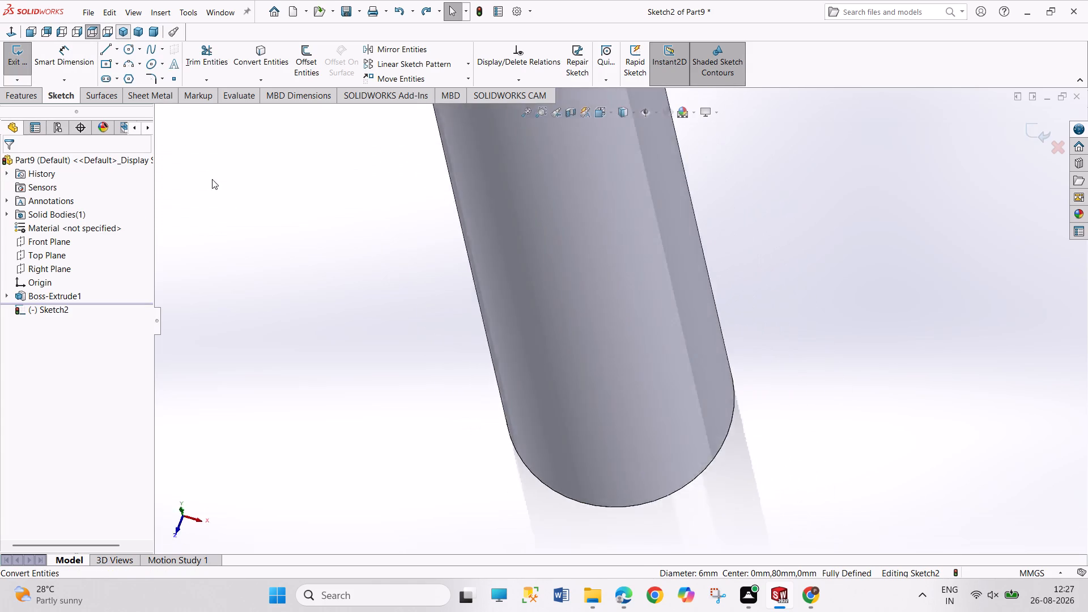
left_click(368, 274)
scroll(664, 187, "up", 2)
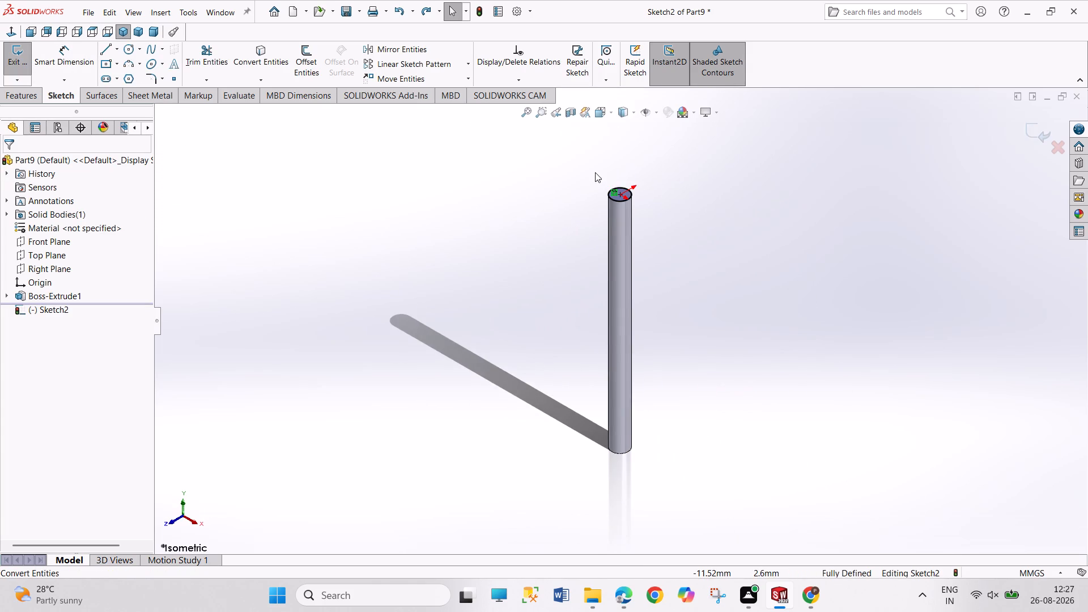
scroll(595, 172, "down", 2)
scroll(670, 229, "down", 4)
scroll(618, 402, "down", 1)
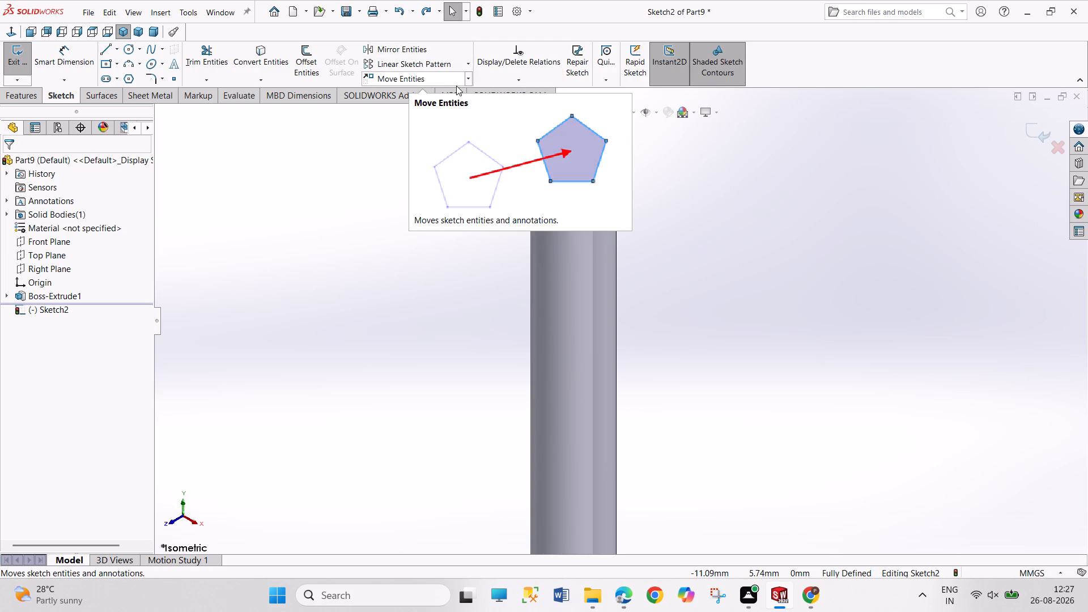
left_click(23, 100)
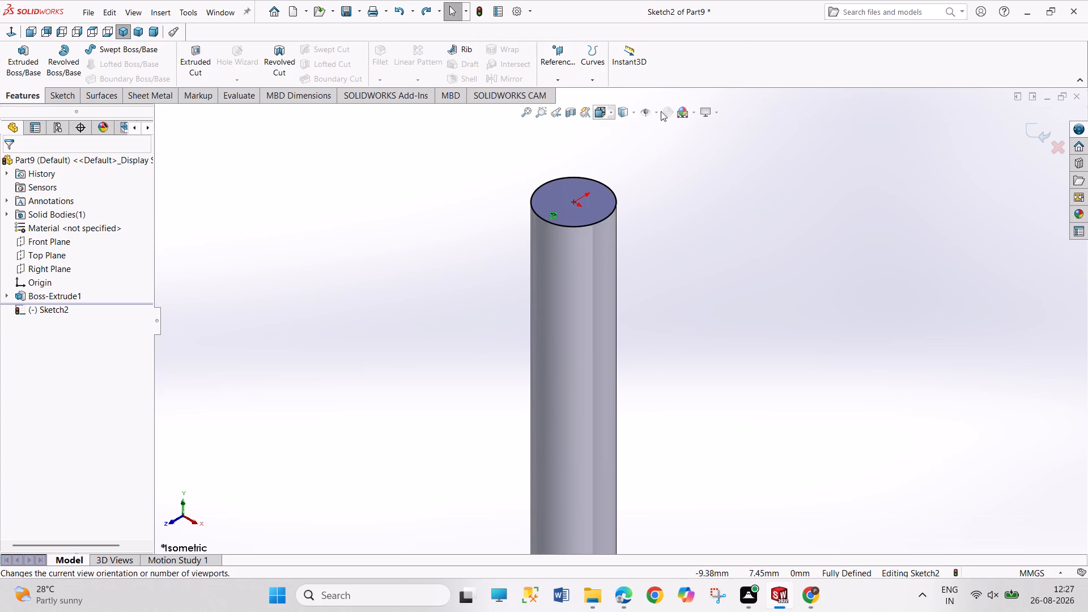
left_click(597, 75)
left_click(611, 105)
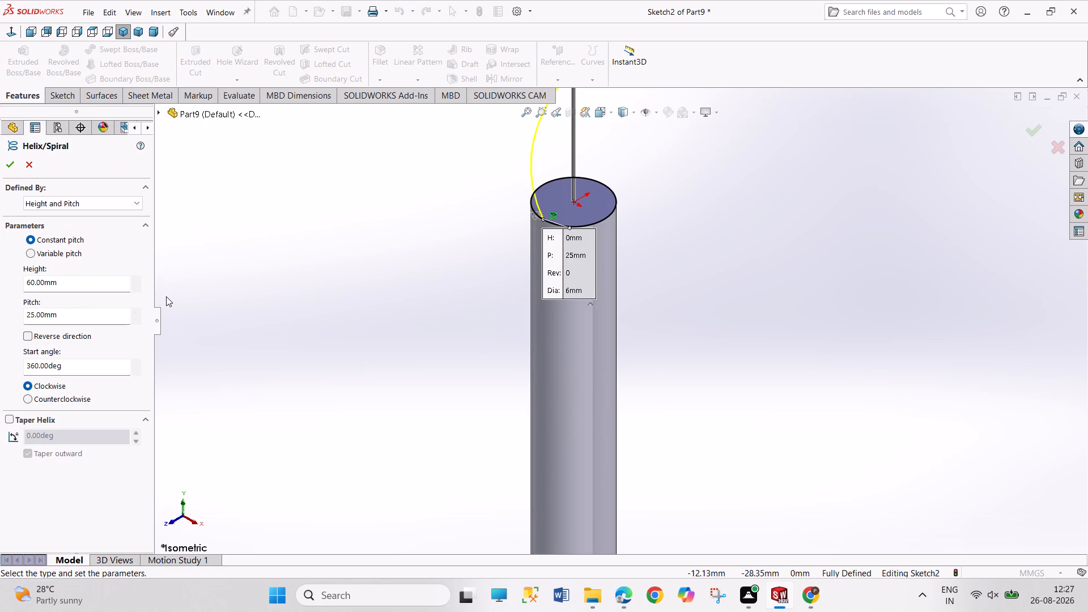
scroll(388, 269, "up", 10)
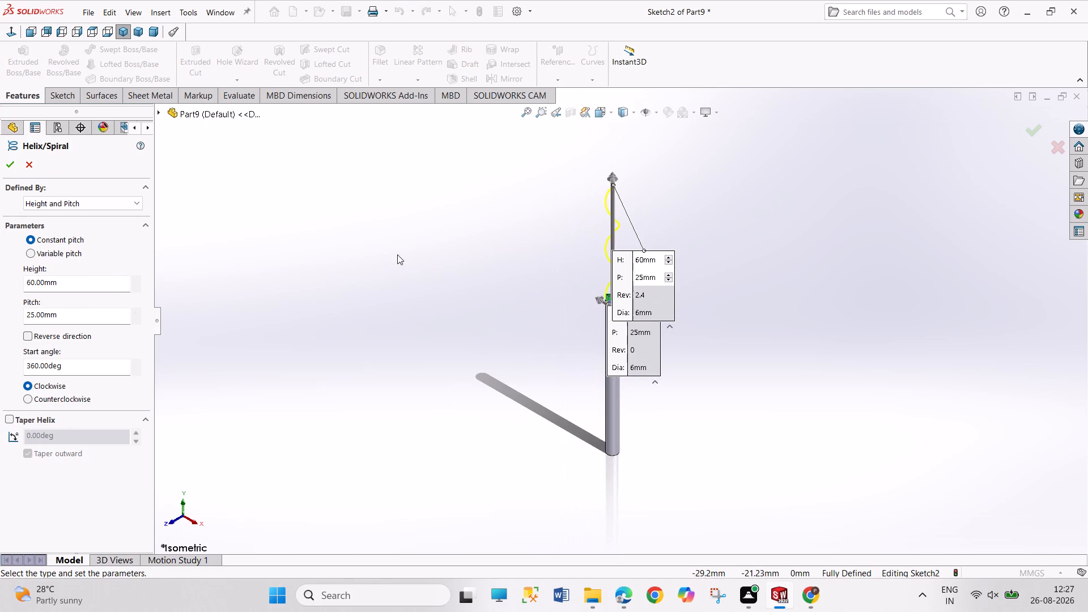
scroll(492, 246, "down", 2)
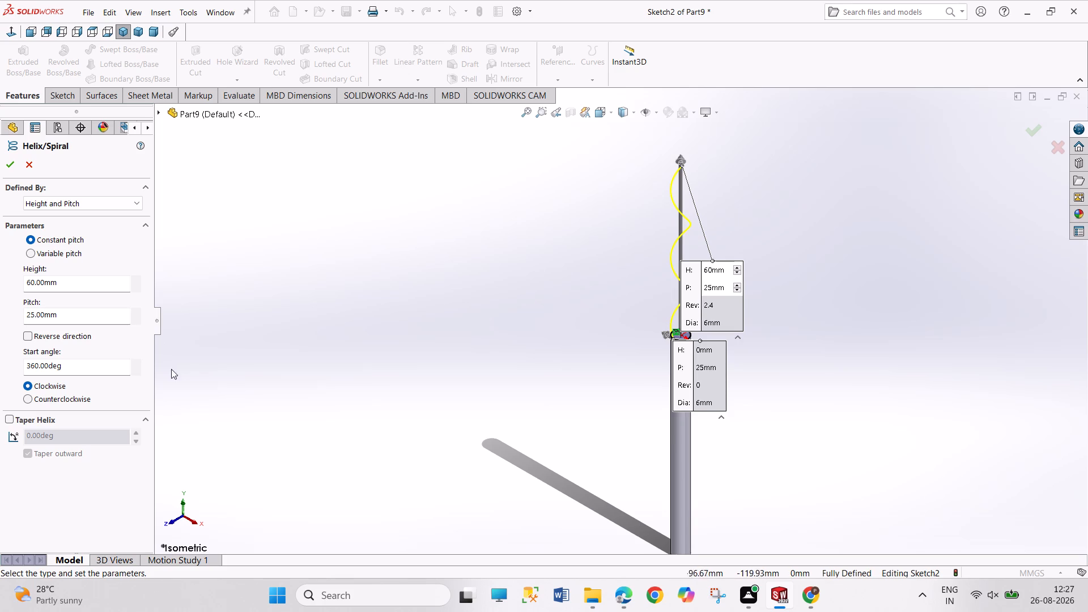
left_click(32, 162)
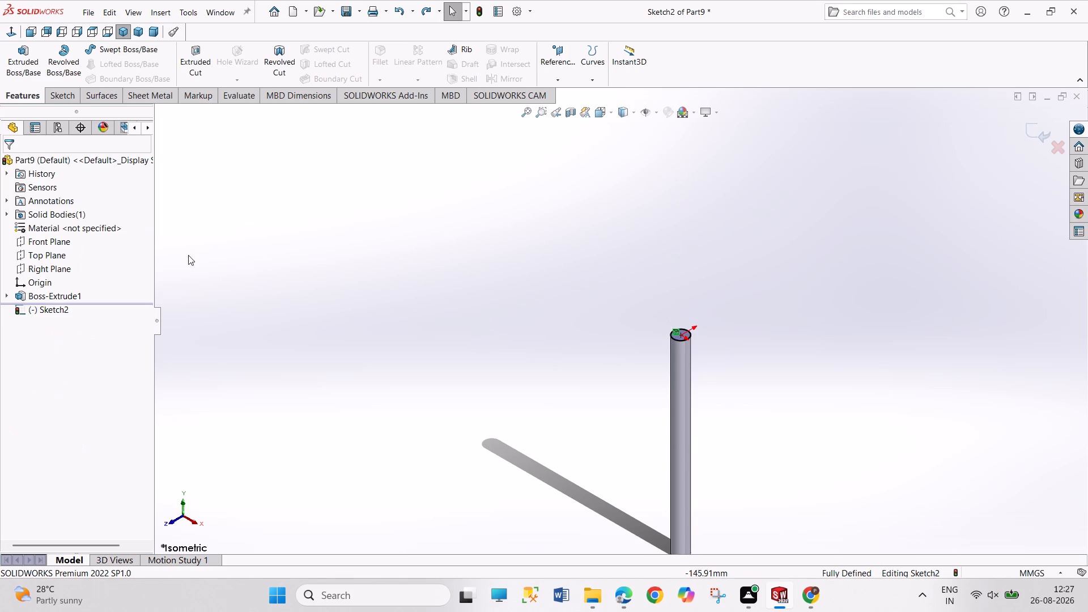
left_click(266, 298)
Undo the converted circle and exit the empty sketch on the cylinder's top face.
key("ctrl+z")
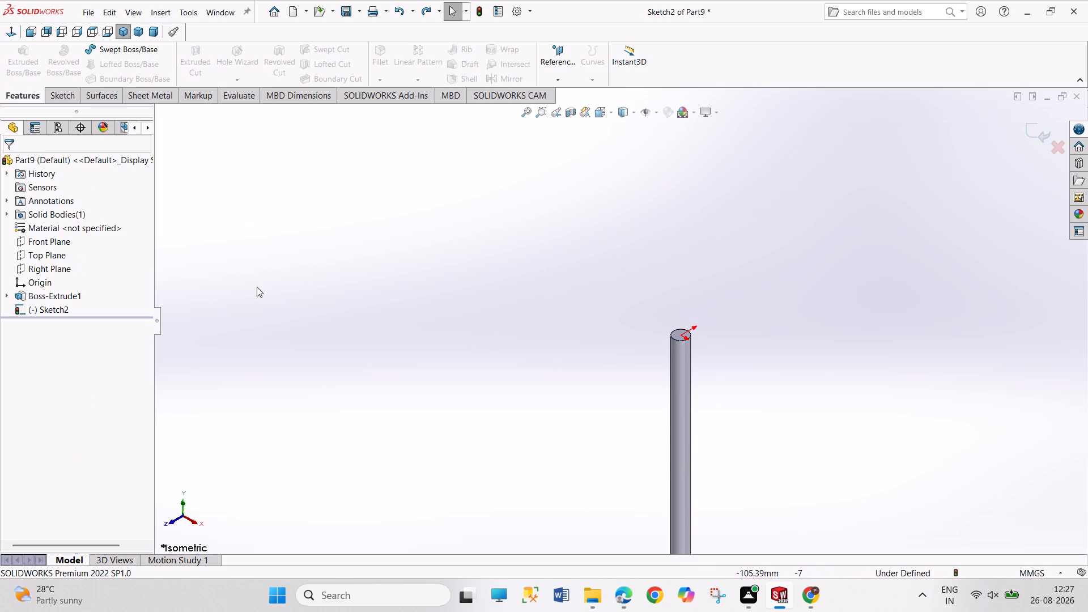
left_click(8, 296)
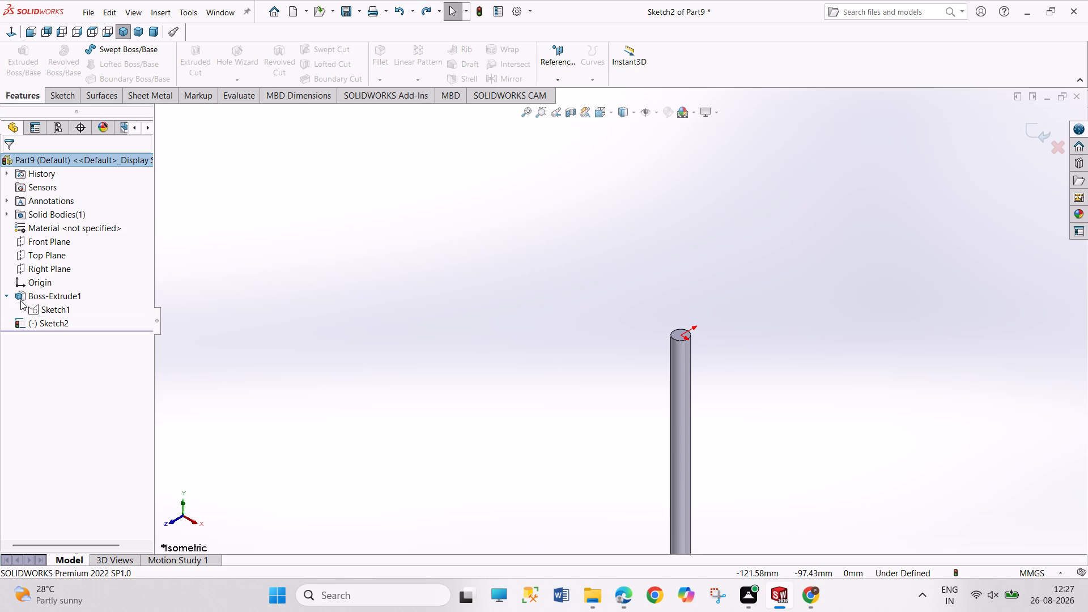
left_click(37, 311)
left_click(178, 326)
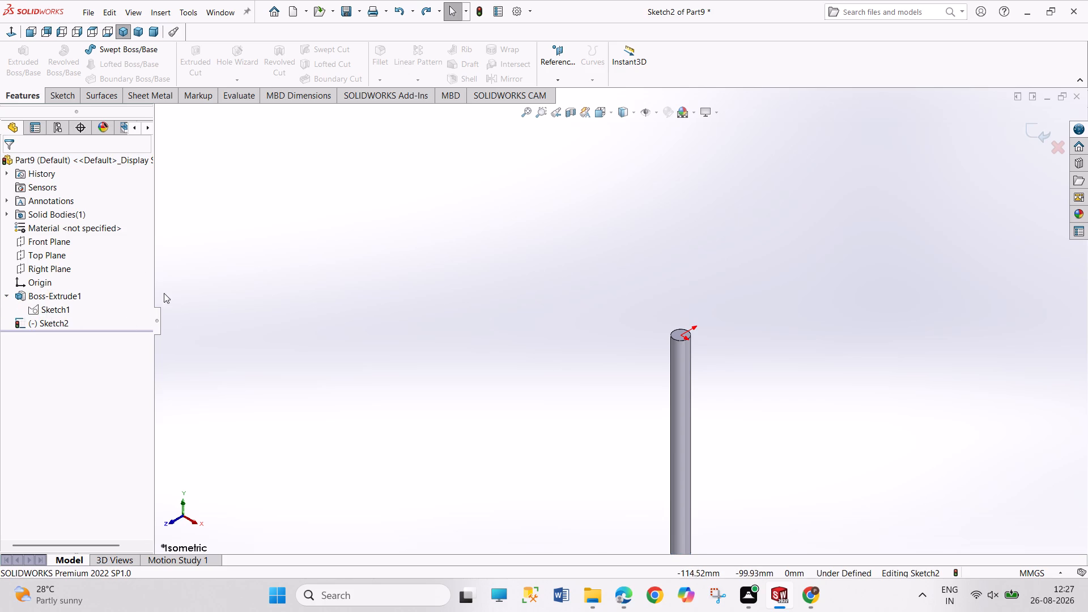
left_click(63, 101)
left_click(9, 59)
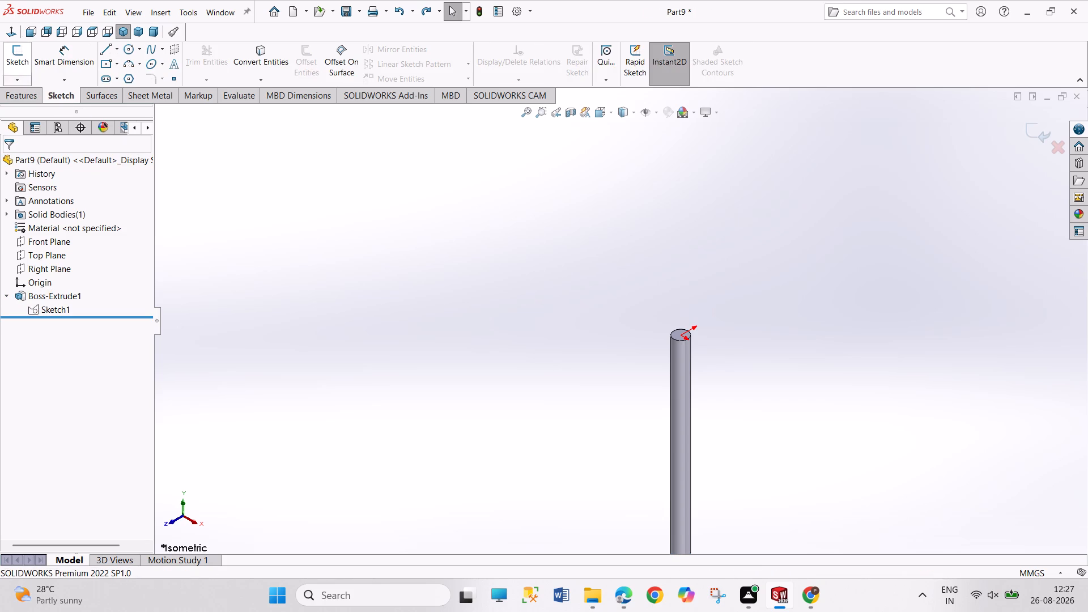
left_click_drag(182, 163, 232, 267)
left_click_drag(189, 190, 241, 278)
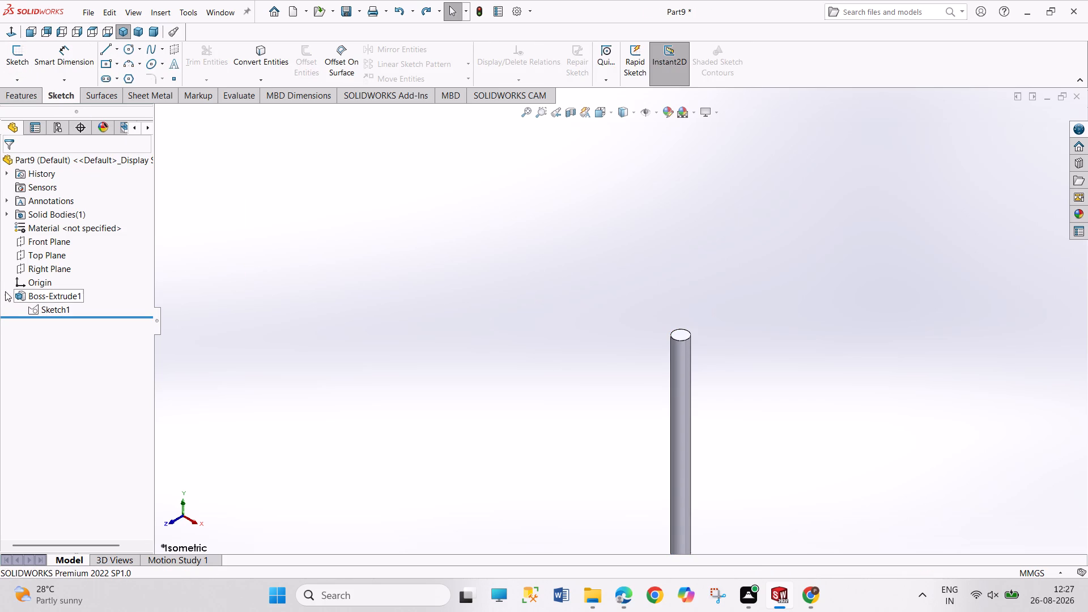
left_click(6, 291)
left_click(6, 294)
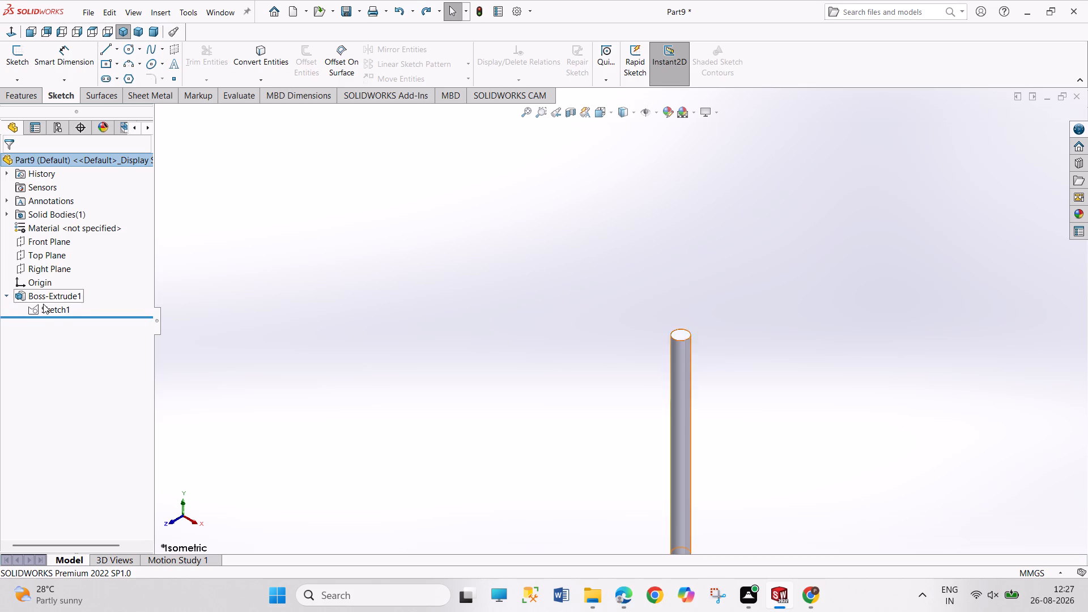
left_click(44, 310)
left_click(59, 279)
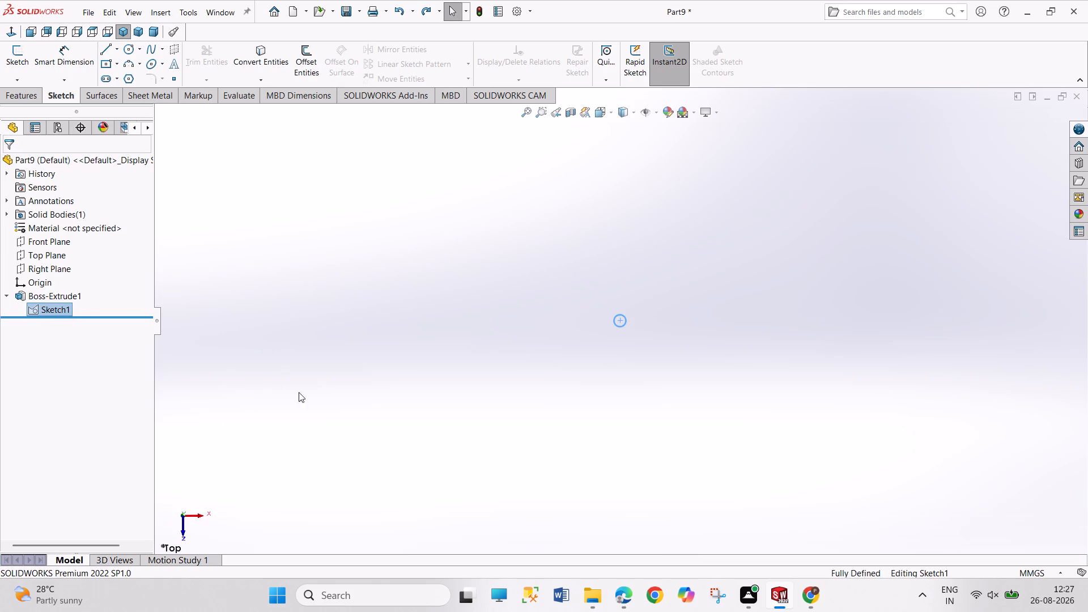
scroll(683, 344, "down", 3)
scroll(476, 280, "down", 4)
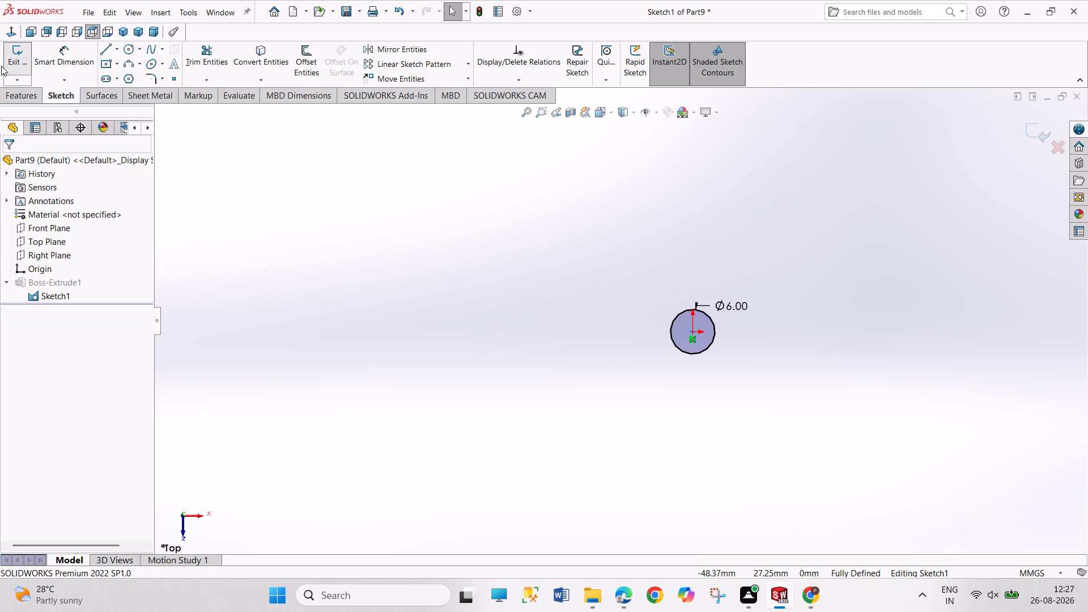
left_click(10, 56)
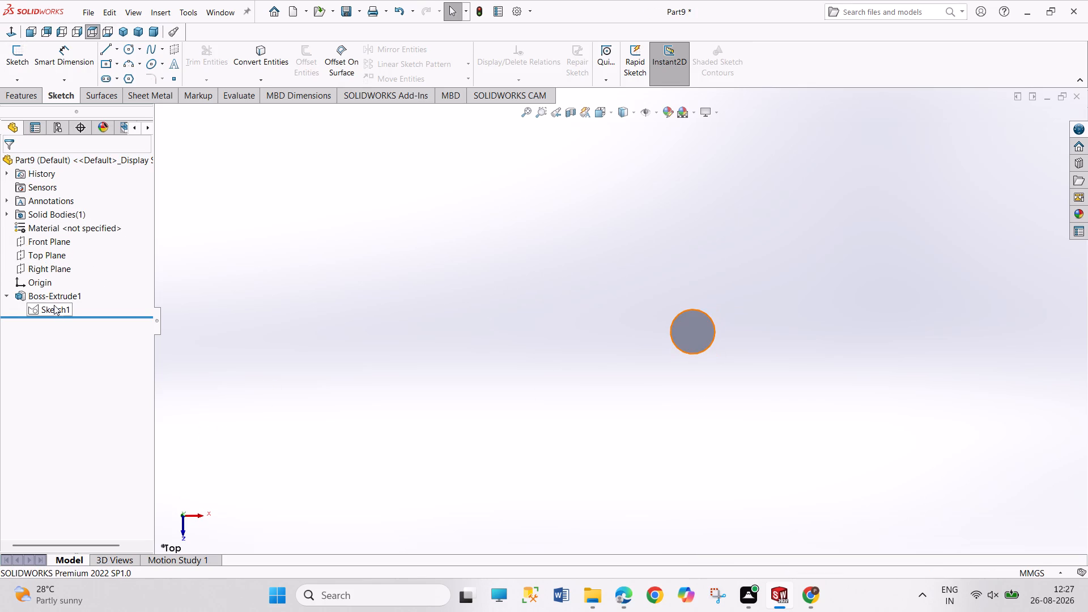
Edit the cylinder's boss extrusion and set its blind depth to 60 mm.
left_click(53, 299)
left_click(59, 267)
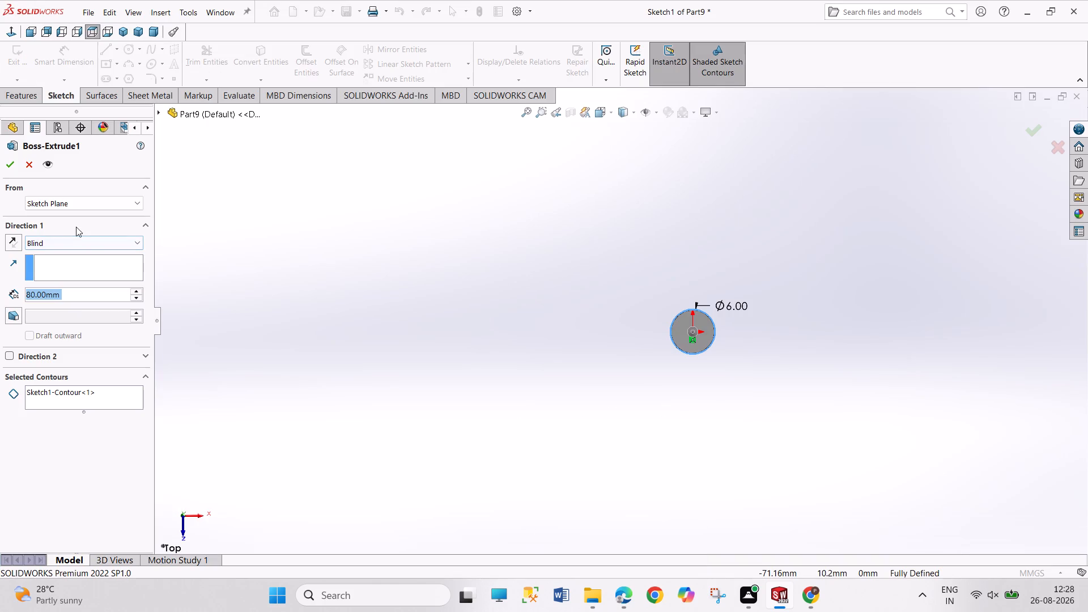
type("60")
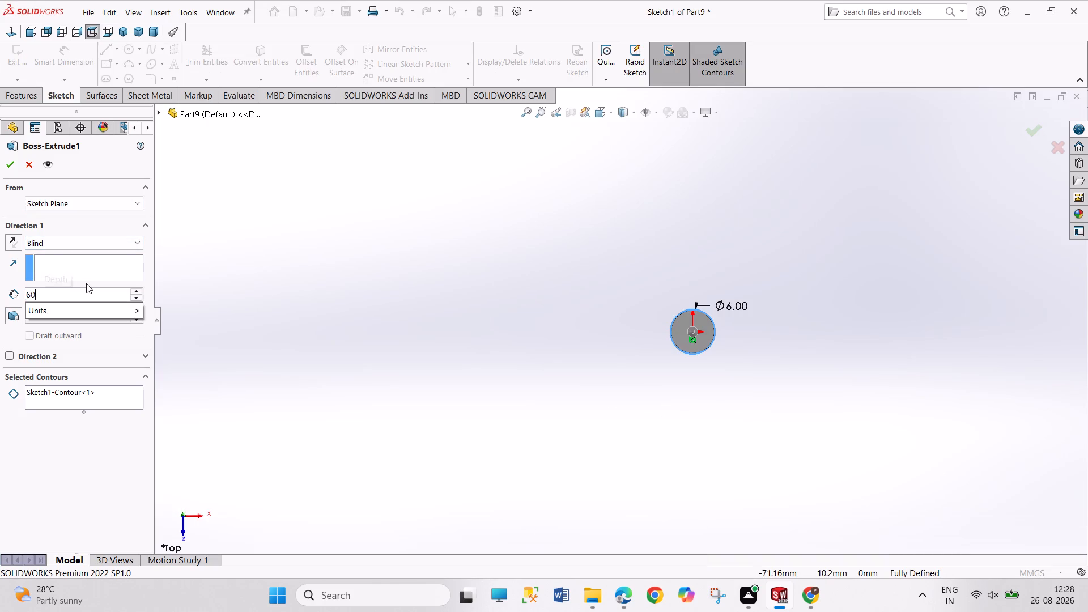
key("Return")
left_click(7, 162)
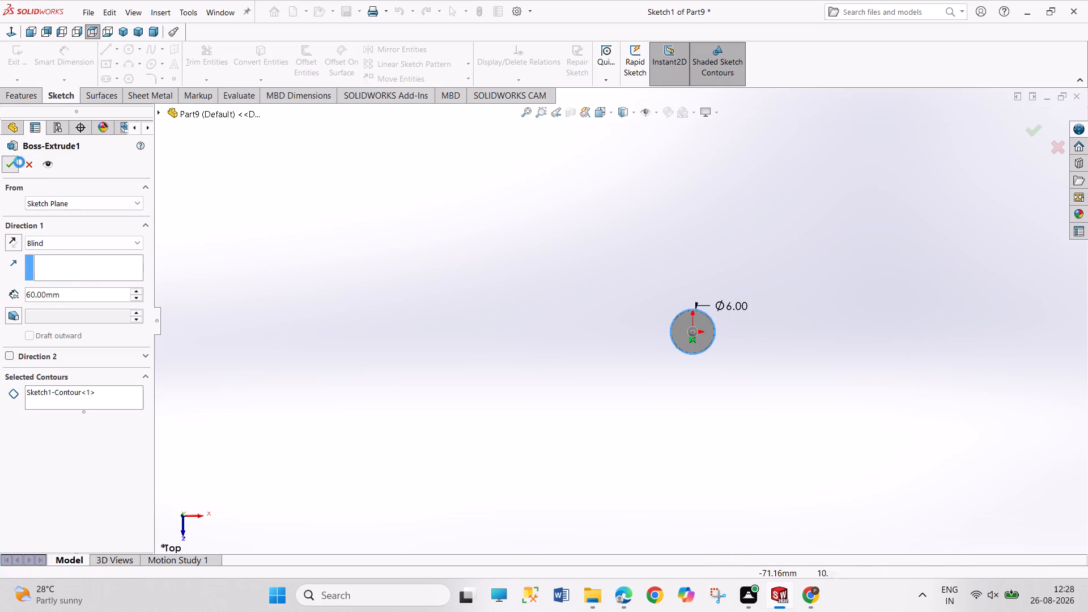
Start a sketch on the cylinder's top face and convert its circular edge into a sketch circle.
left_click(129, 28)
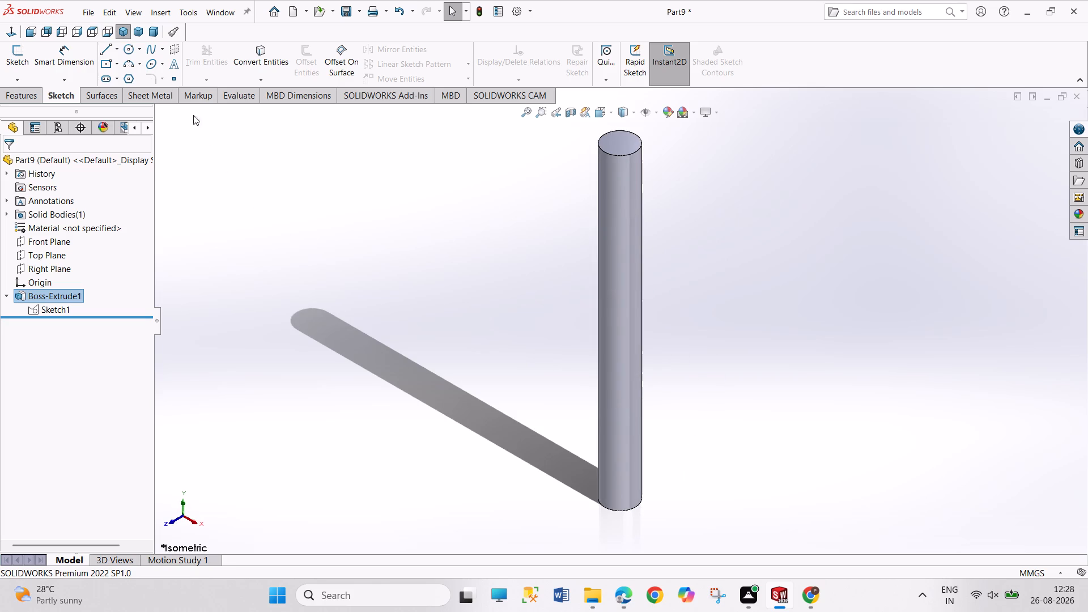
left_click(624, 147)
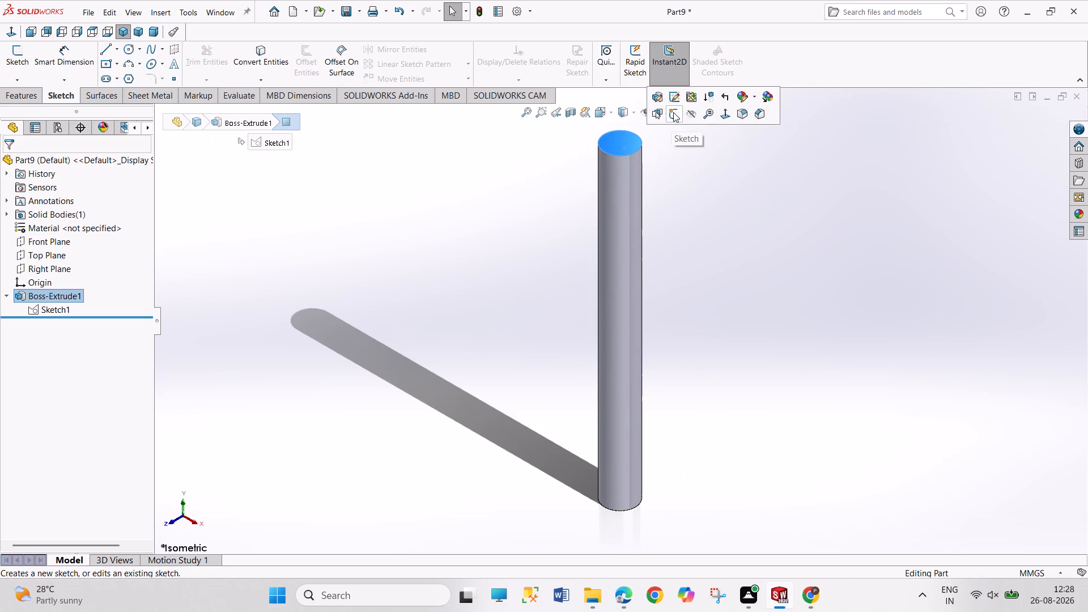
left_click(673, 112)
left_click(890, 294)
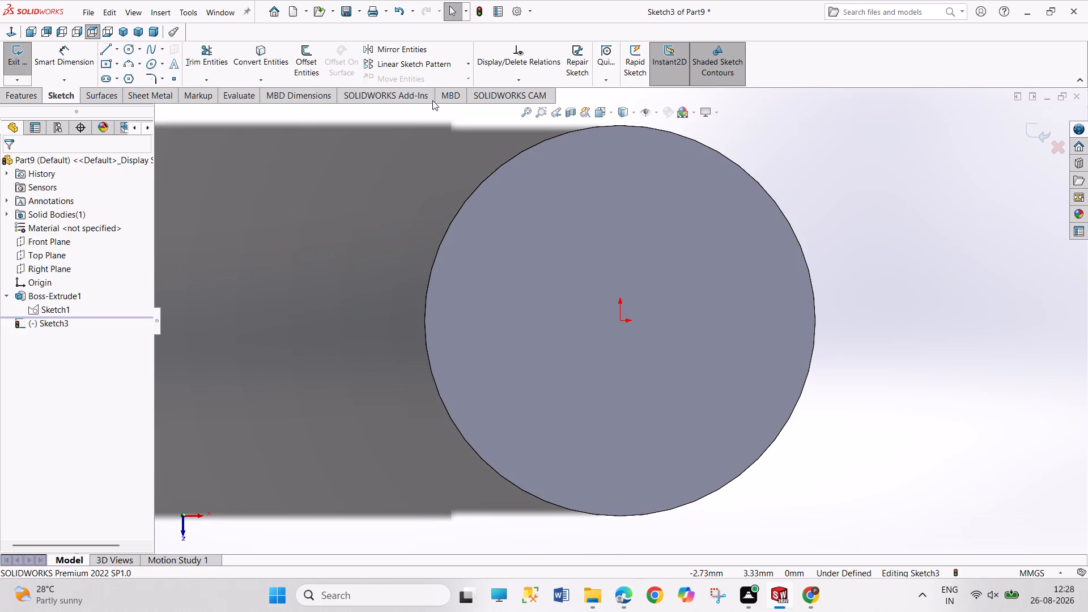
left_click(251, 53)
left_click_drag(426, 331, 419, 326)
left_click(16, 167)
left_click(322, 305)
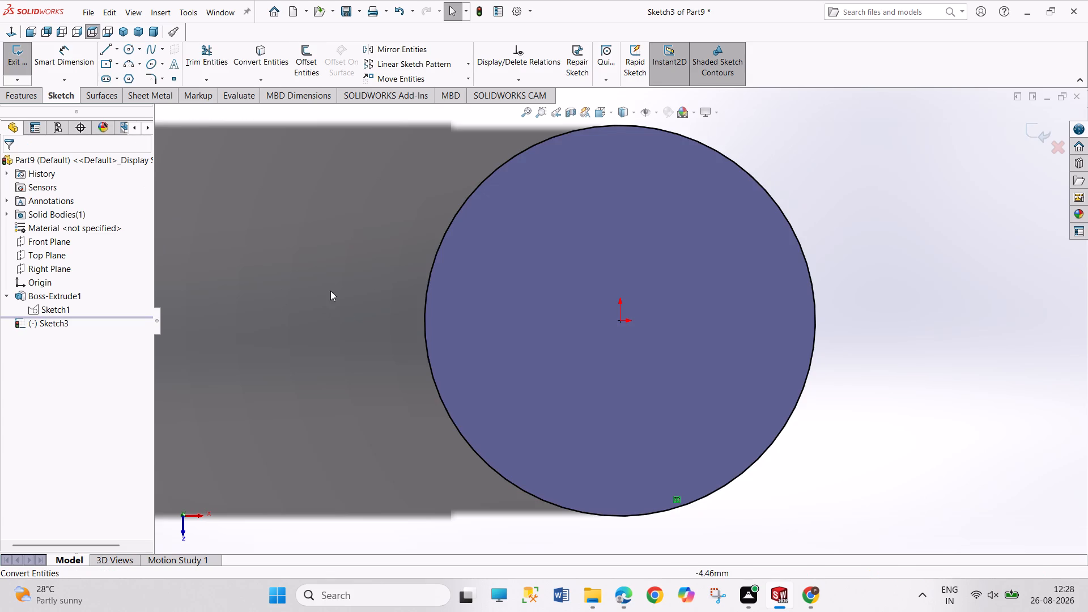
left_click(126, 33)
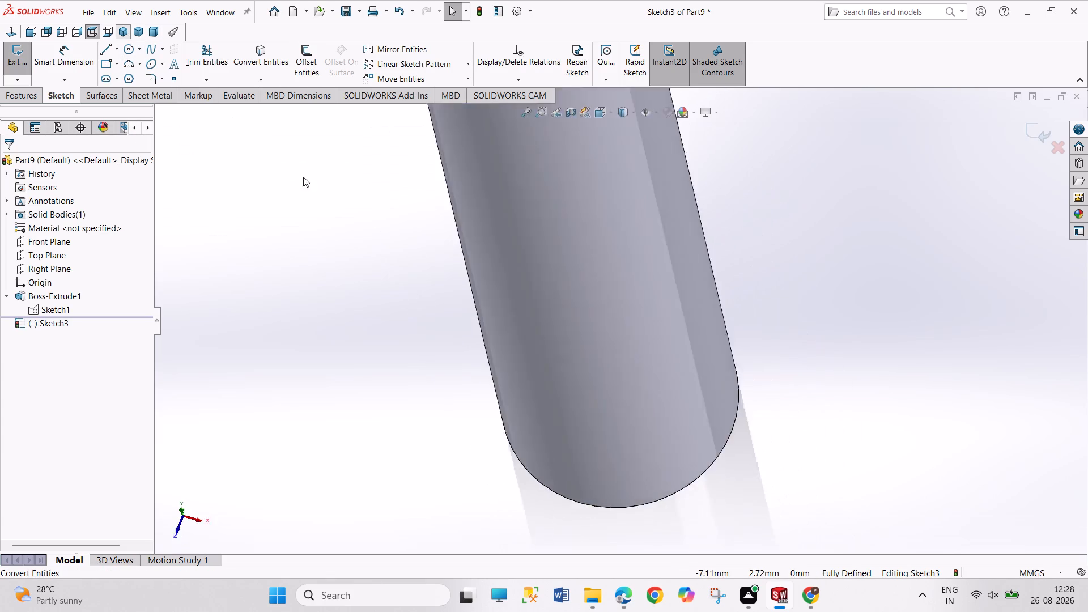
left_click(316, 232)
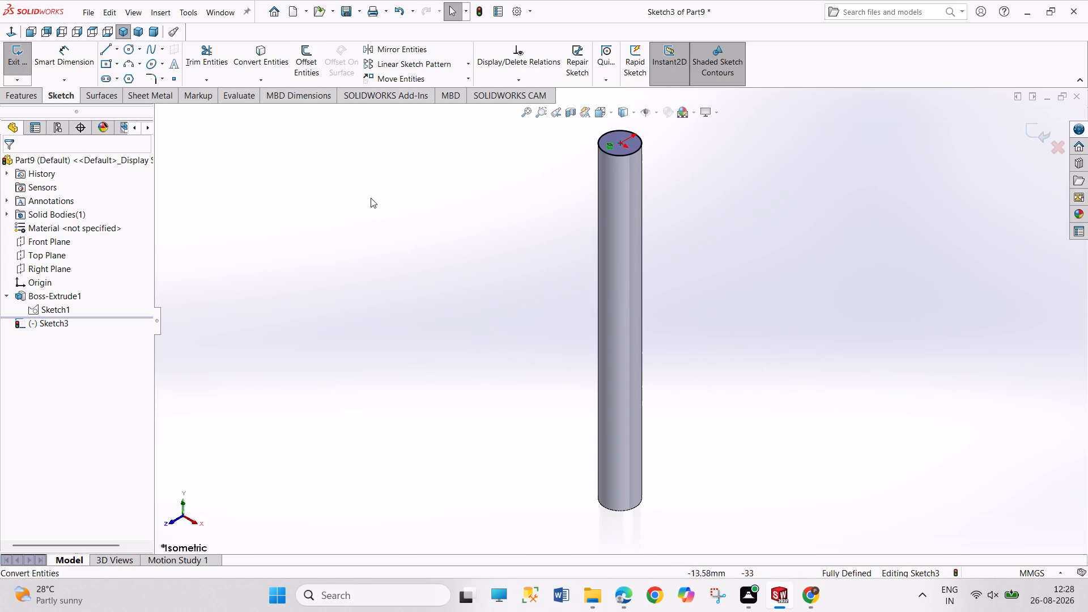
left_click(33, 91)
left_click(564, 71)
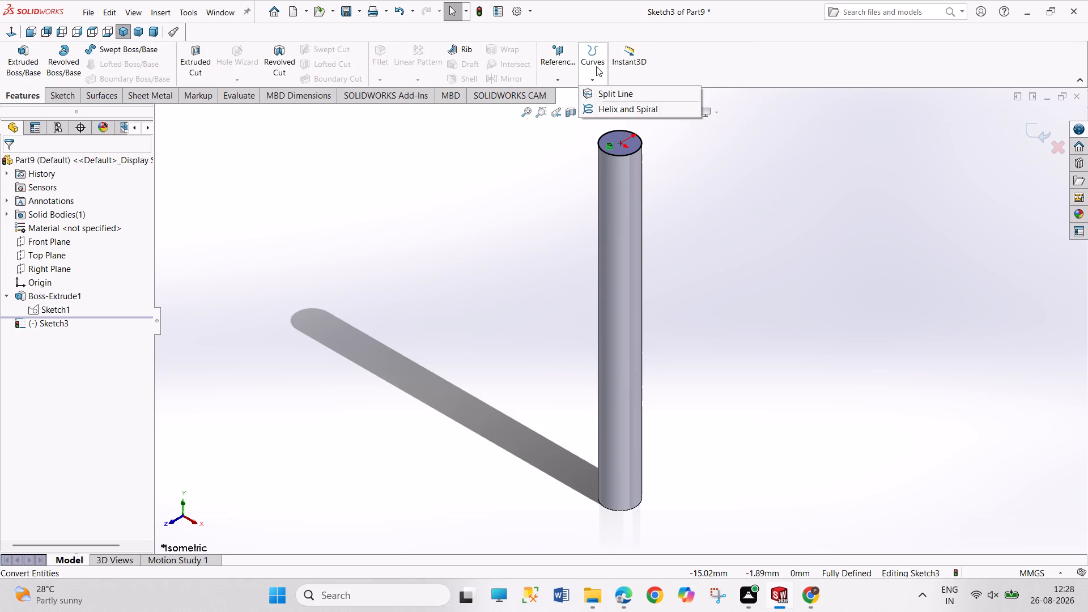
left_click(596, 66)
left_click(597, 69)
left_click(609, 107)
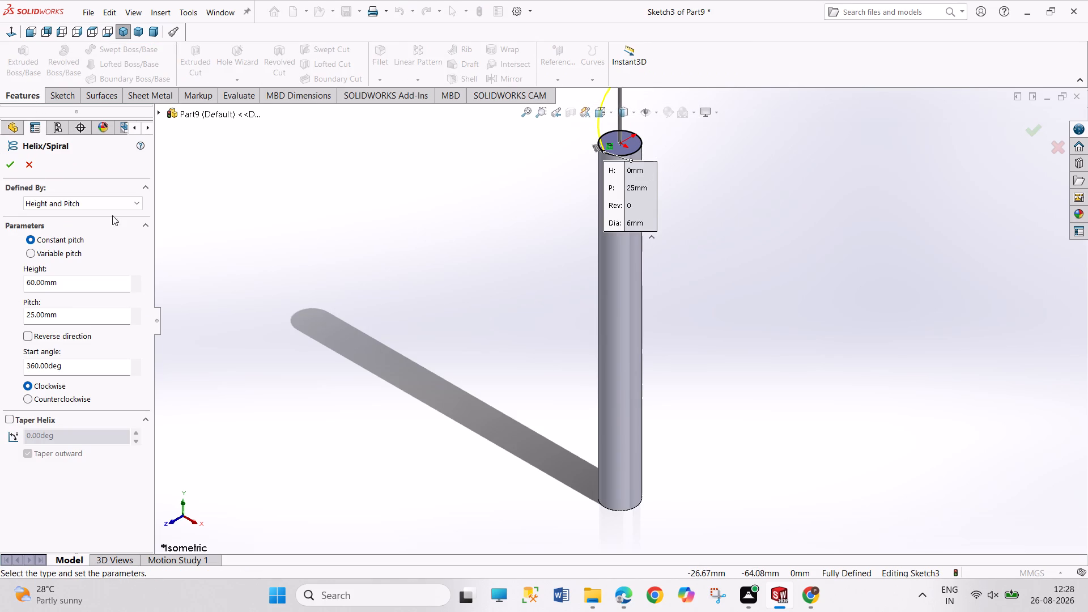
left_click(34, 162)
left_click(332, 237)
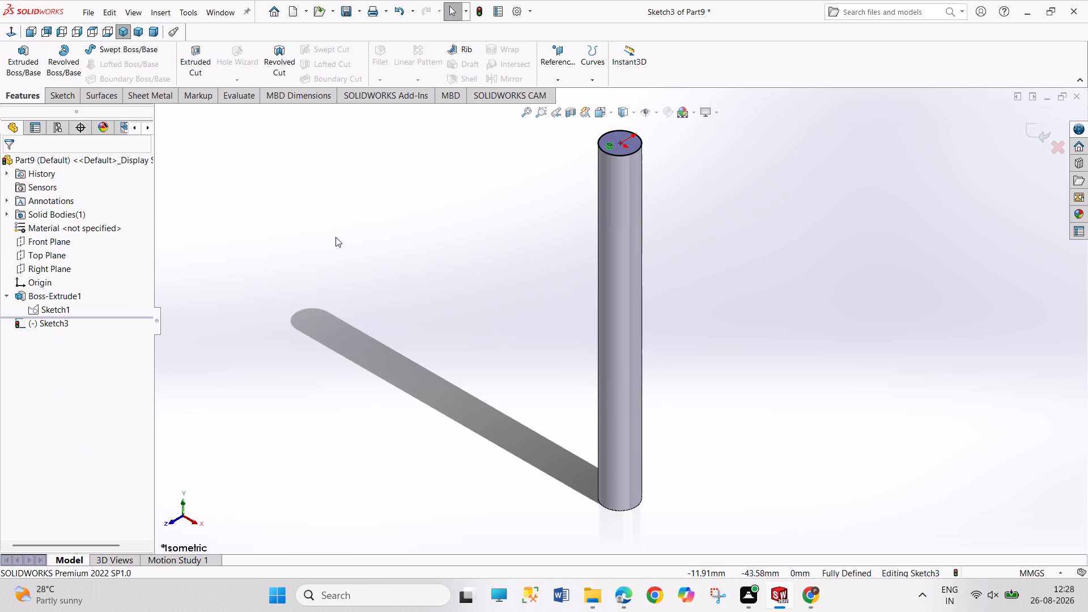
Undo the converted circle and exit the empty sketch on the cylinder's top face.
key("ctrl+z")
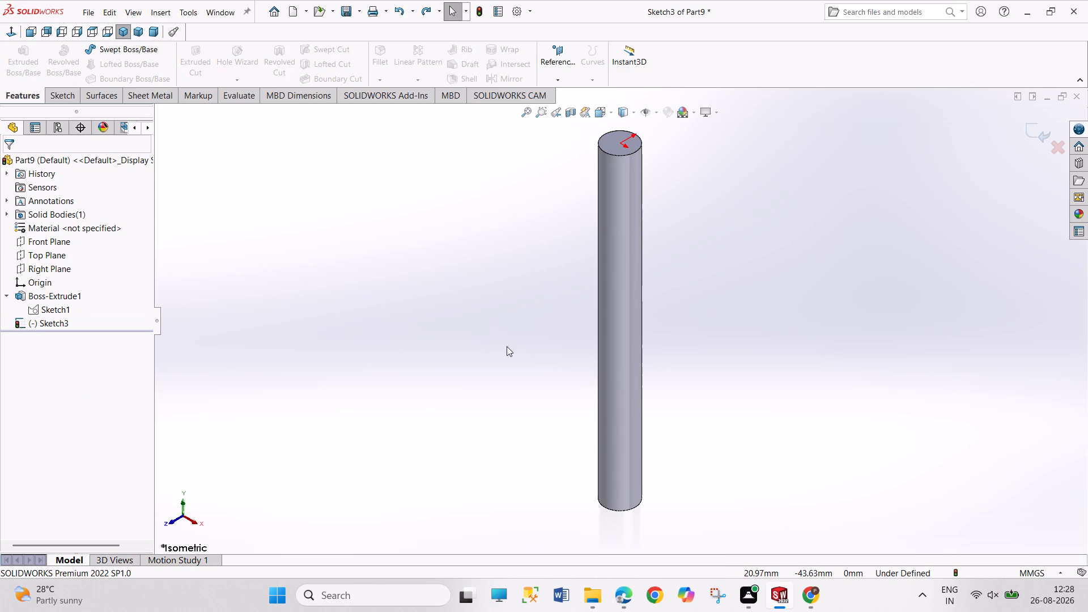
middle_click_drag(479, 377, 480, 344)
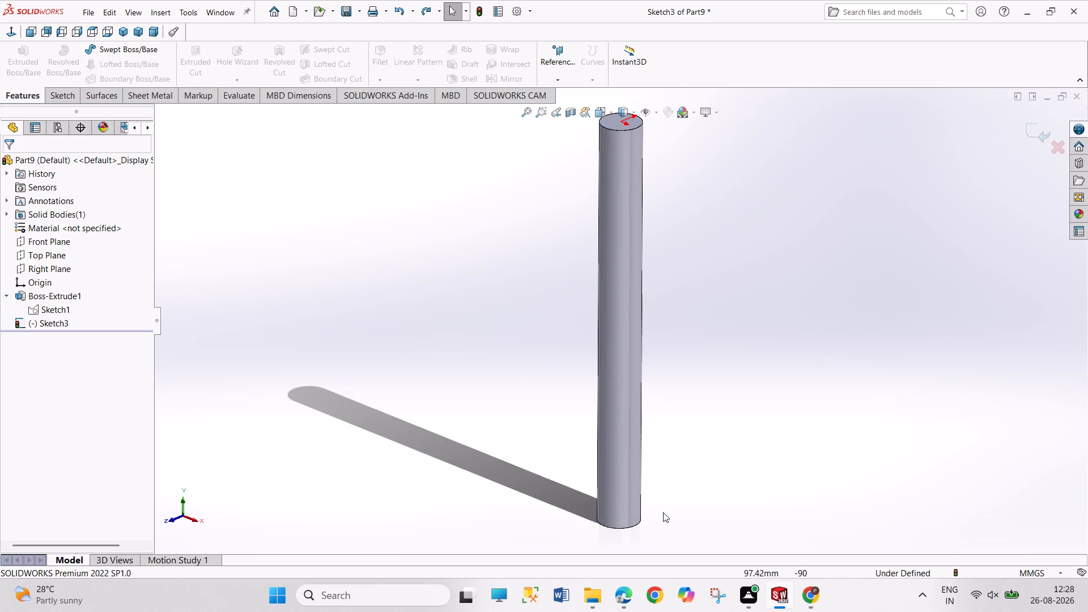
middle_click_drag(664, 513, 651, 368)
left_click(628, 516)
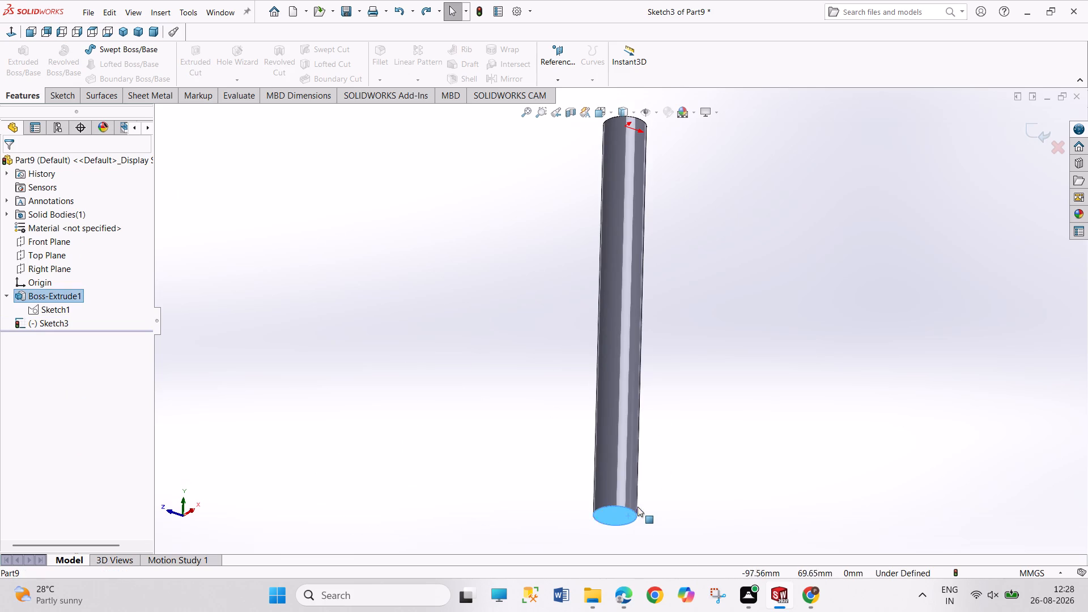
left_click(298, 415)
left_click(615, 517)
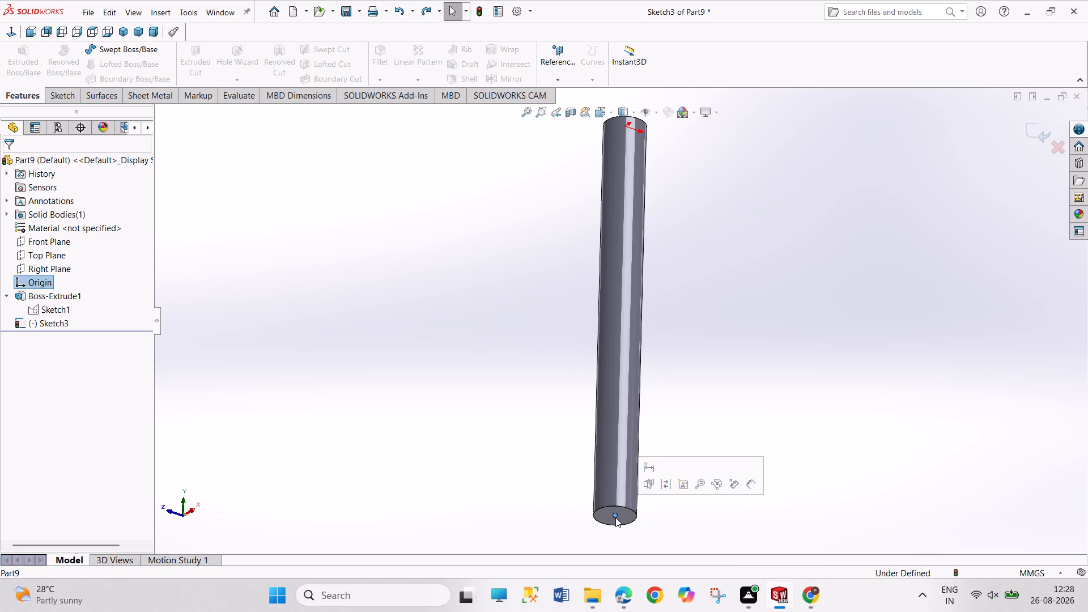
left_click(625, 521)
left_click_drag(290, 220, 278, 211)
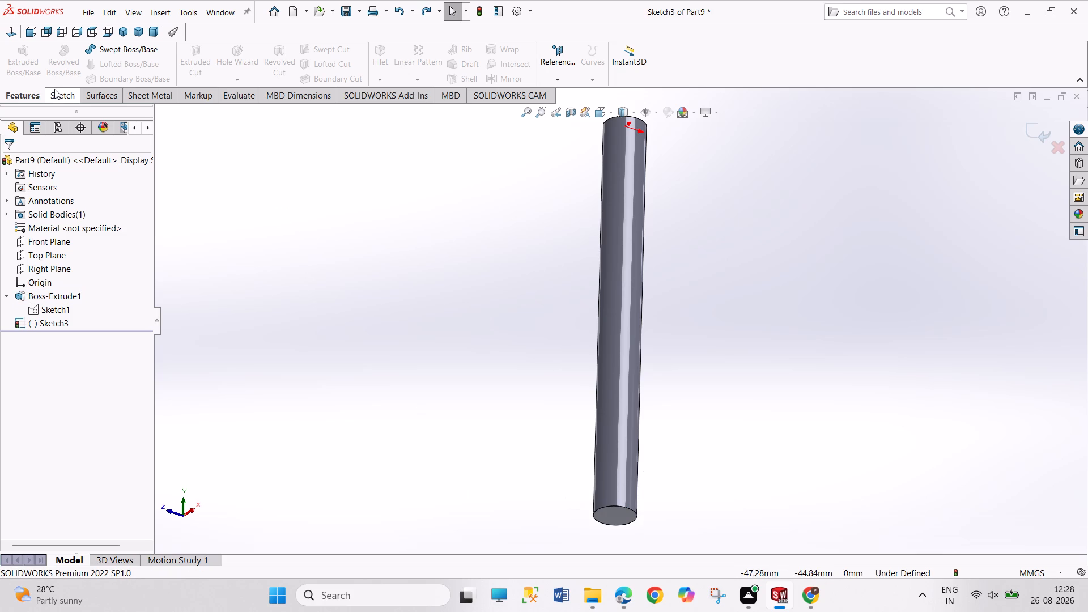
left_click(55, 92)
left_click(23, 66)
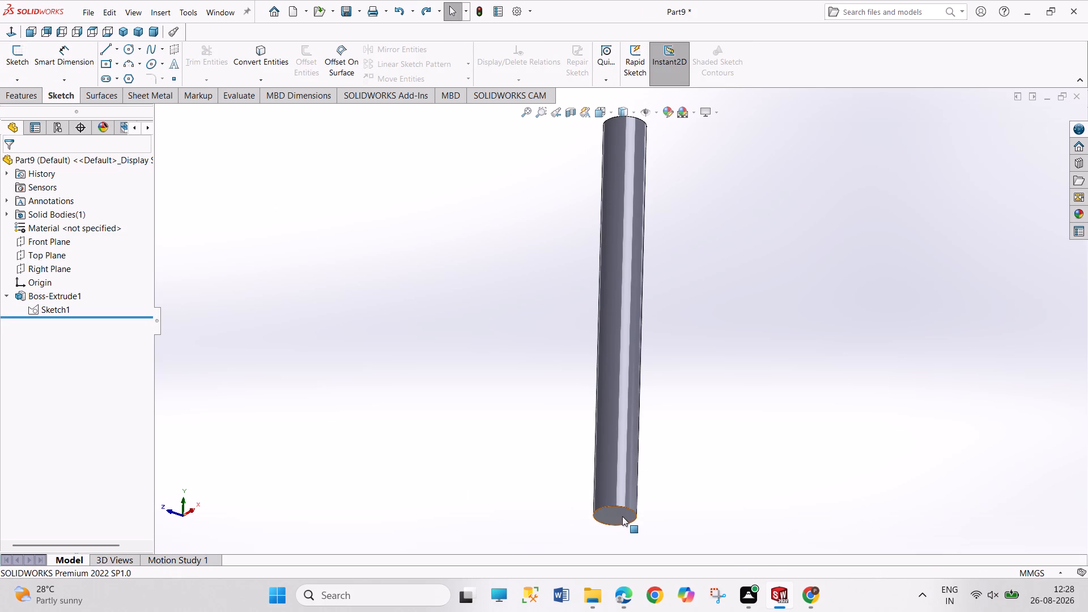
Start a sketch on the cylinder's bottom face.
left_click(622, 516)
left_click(673, 486)
left_click(790, 501)
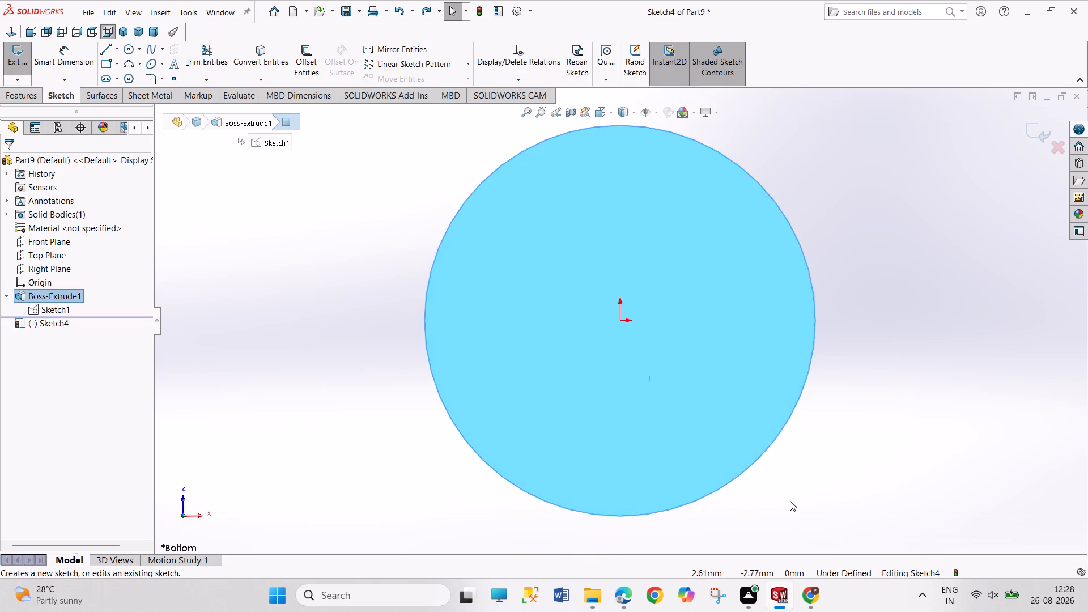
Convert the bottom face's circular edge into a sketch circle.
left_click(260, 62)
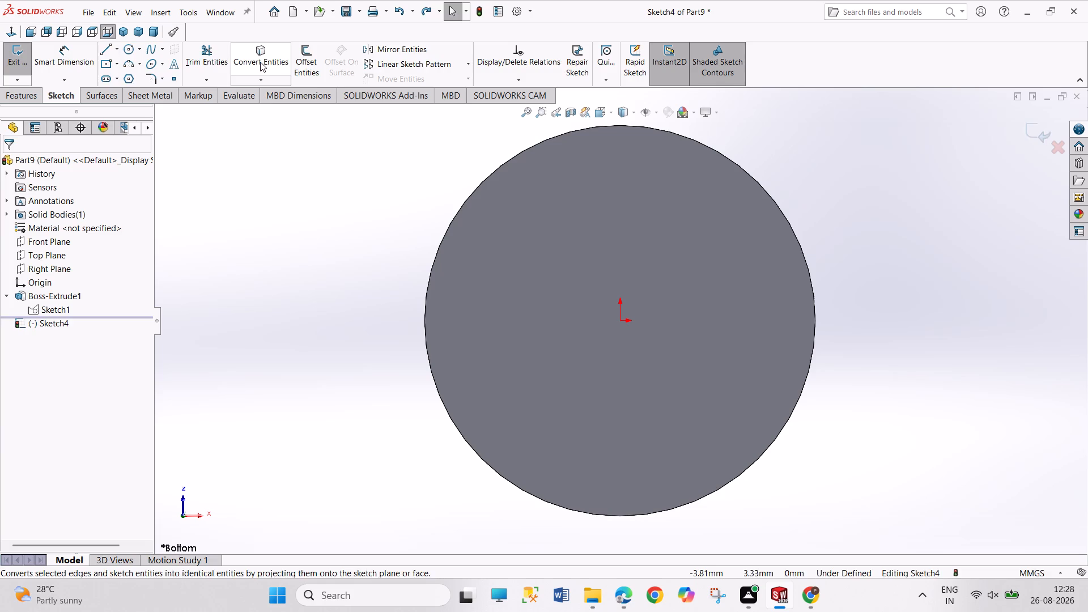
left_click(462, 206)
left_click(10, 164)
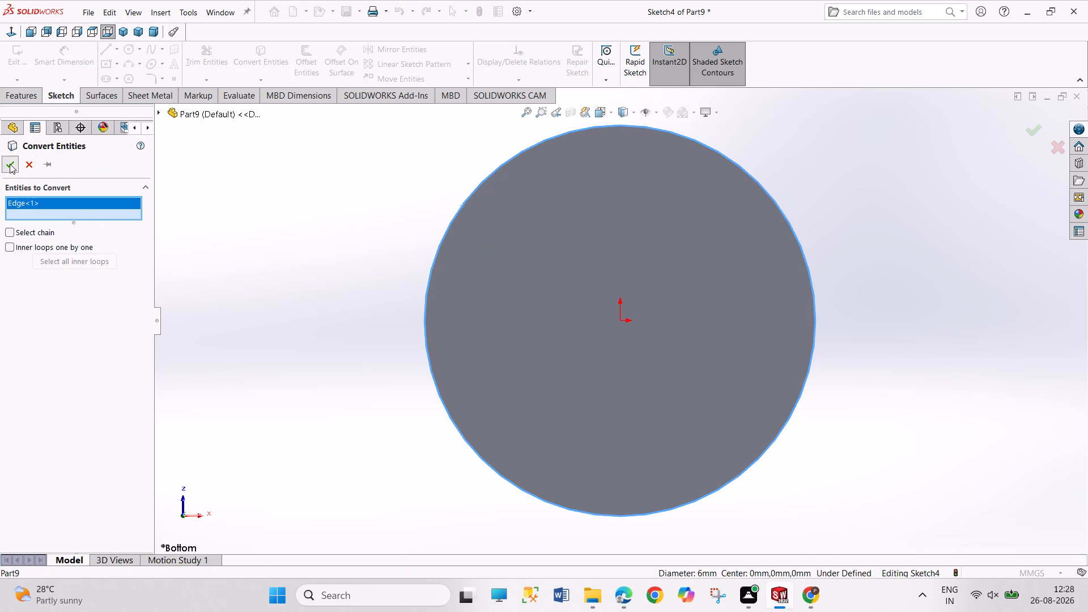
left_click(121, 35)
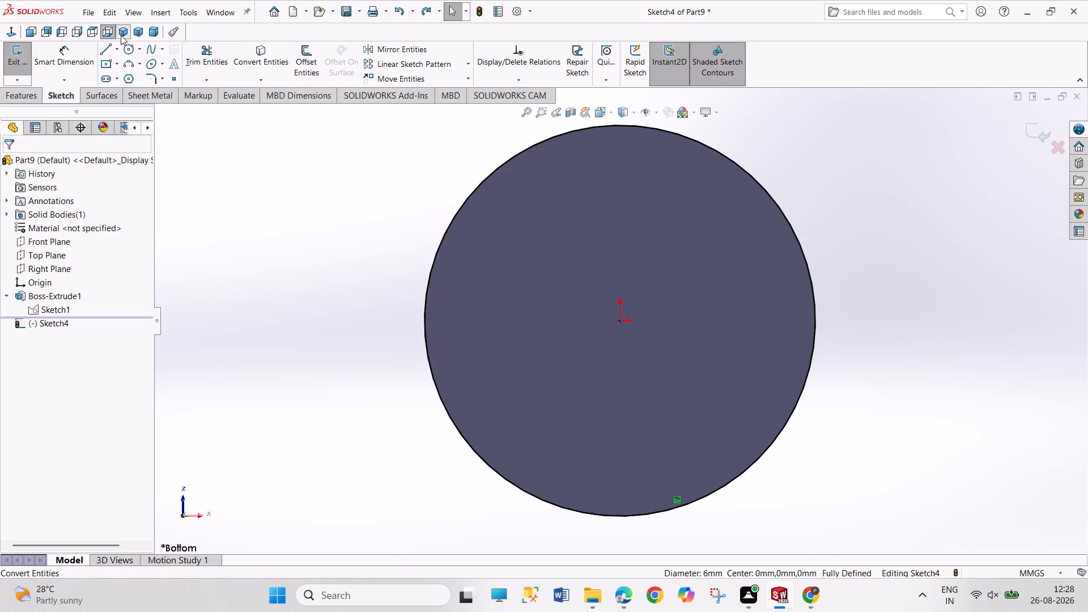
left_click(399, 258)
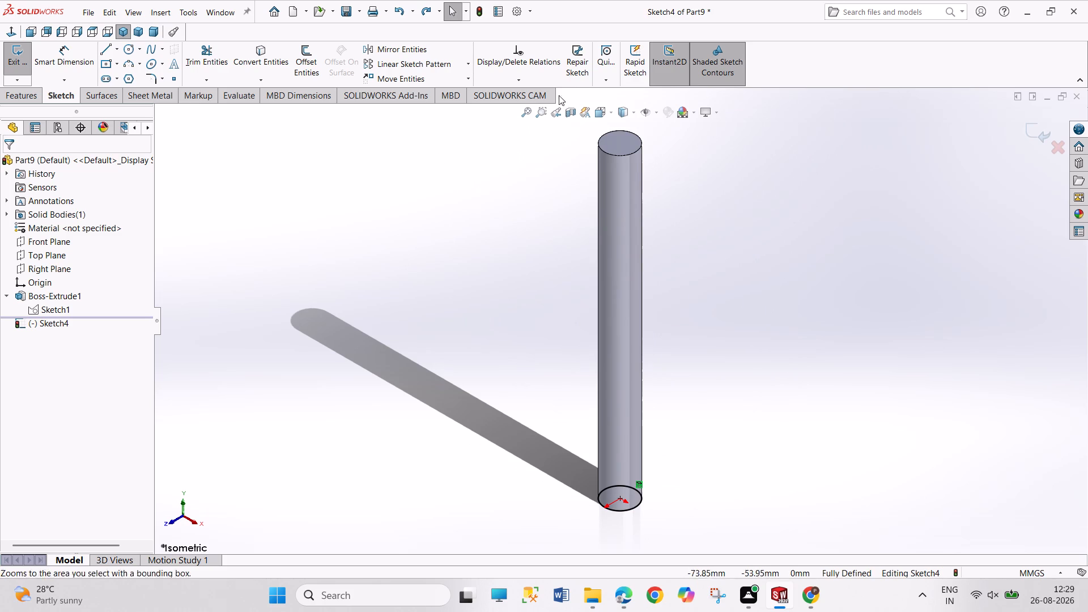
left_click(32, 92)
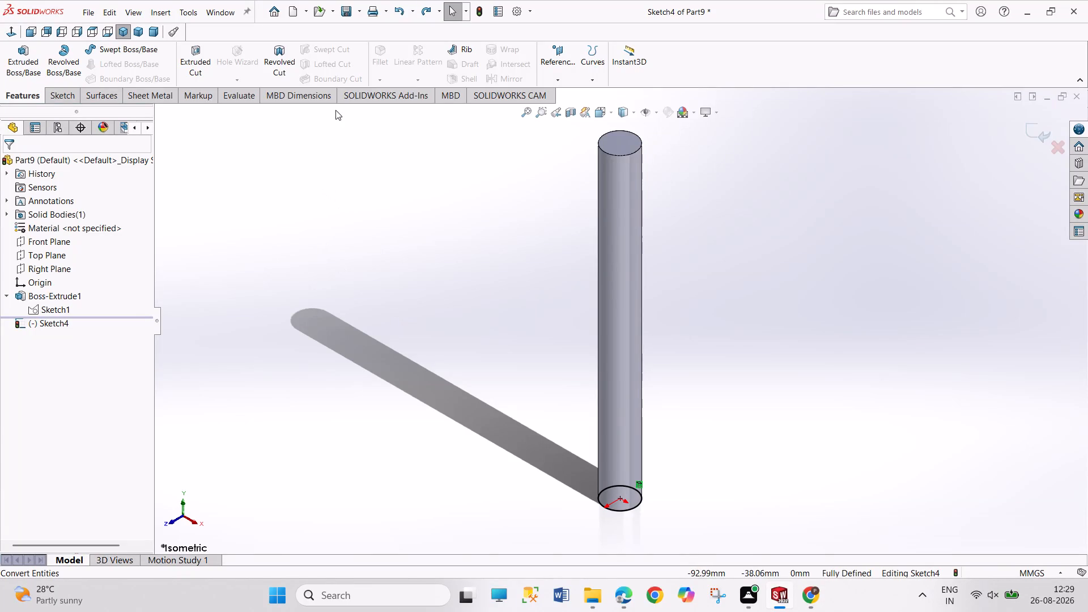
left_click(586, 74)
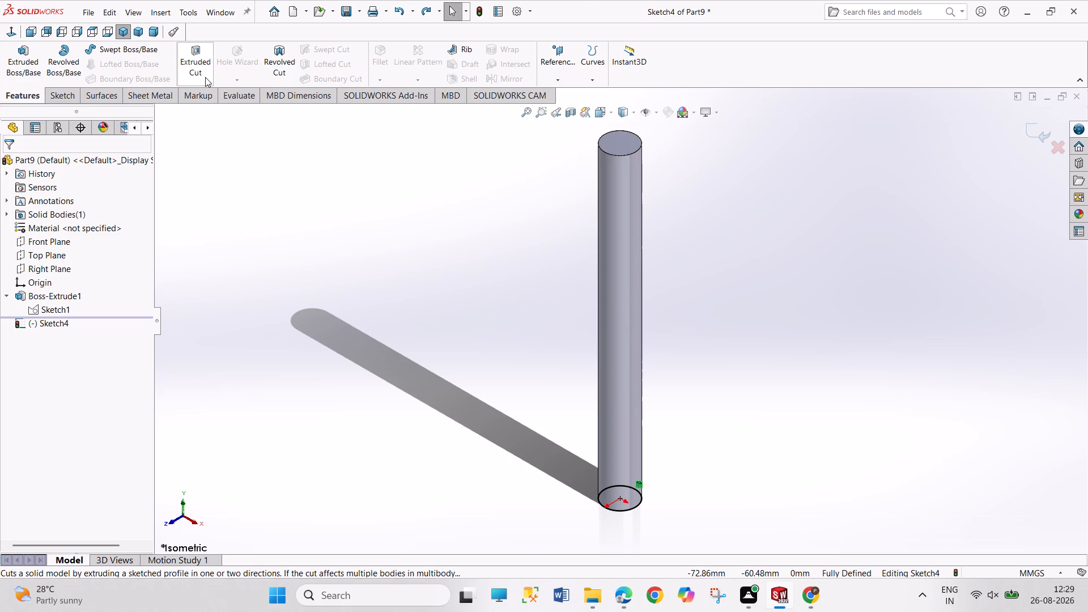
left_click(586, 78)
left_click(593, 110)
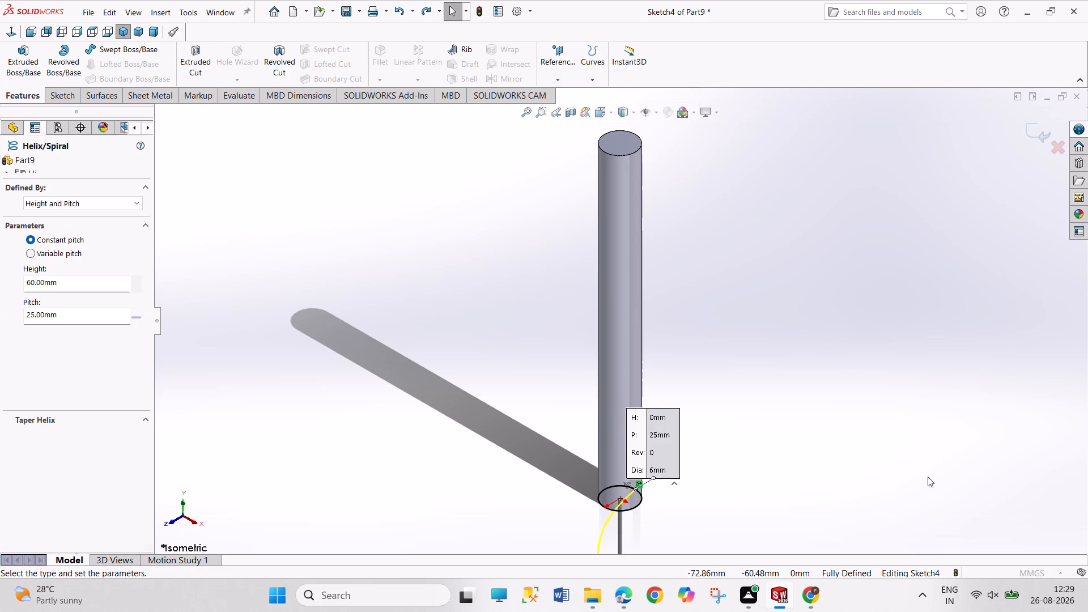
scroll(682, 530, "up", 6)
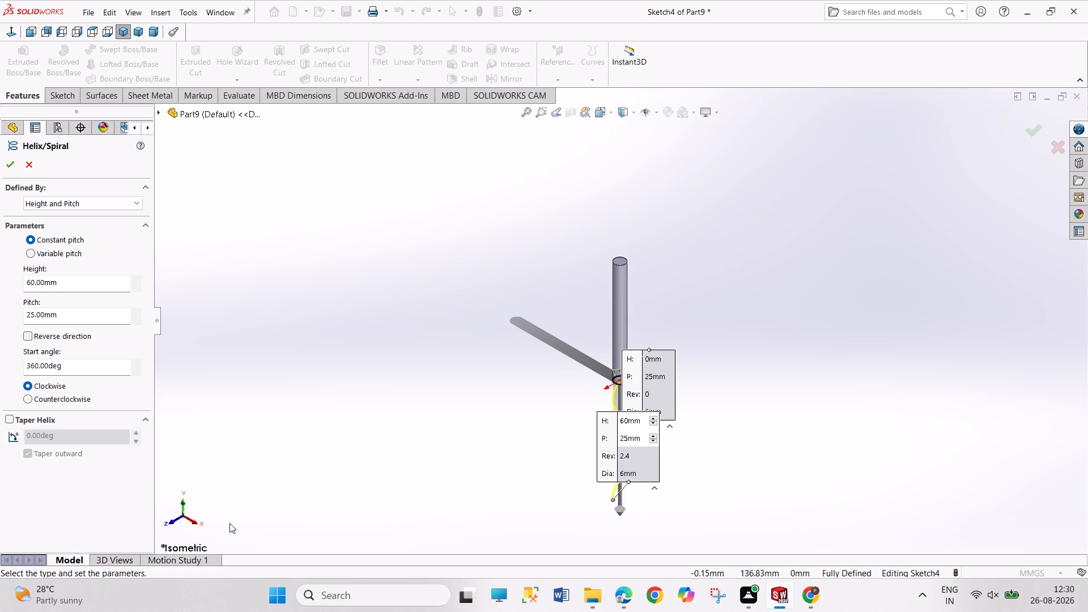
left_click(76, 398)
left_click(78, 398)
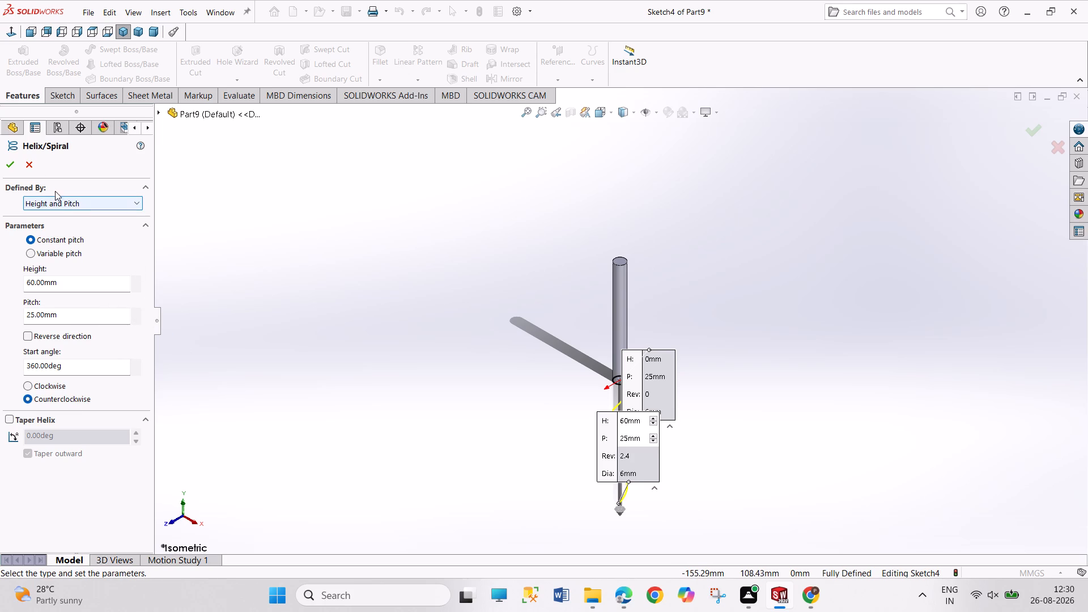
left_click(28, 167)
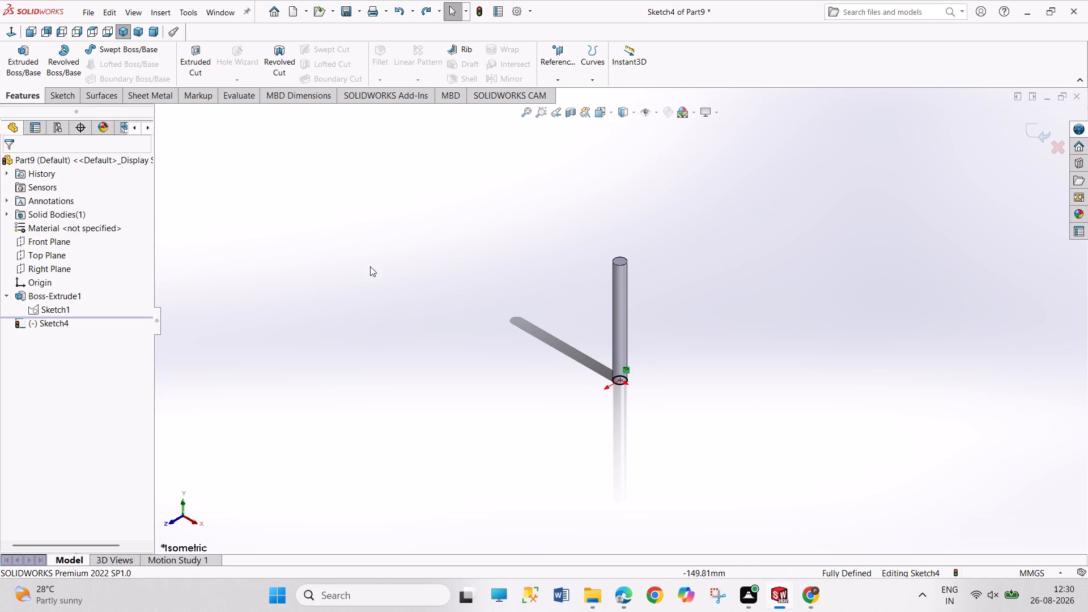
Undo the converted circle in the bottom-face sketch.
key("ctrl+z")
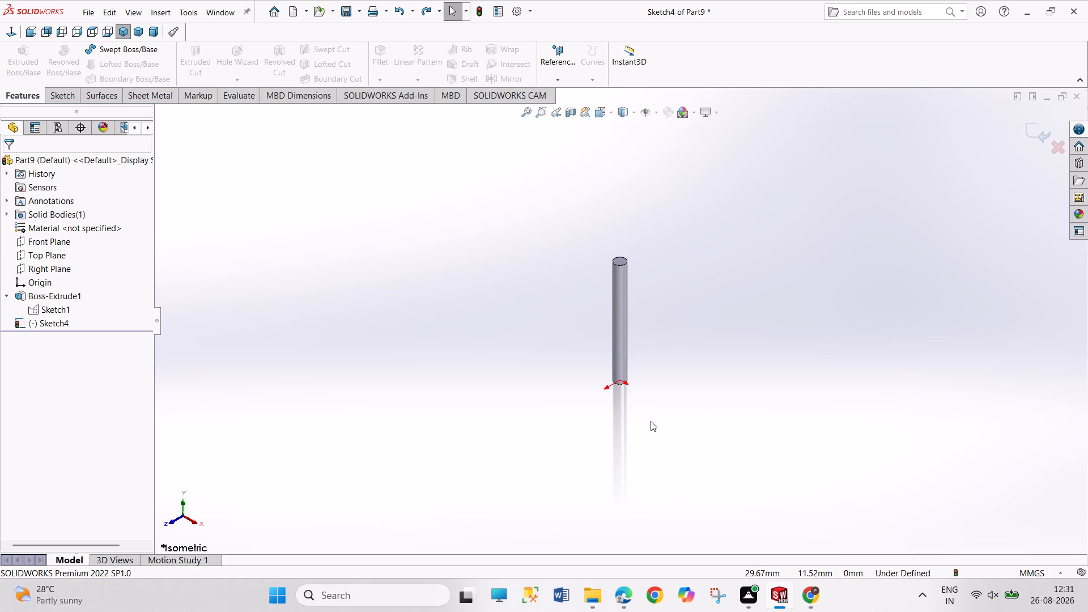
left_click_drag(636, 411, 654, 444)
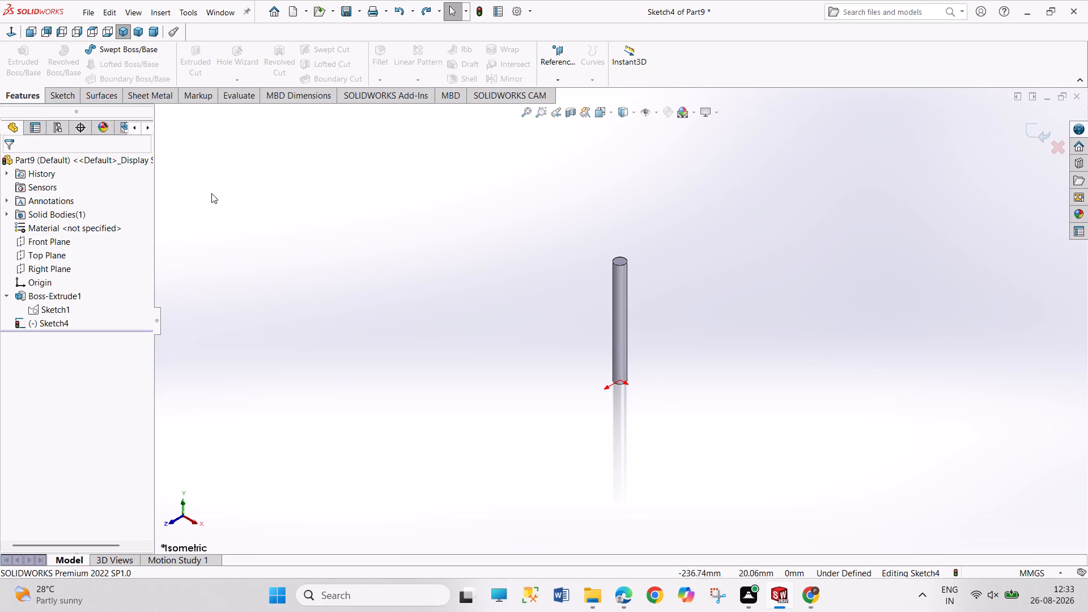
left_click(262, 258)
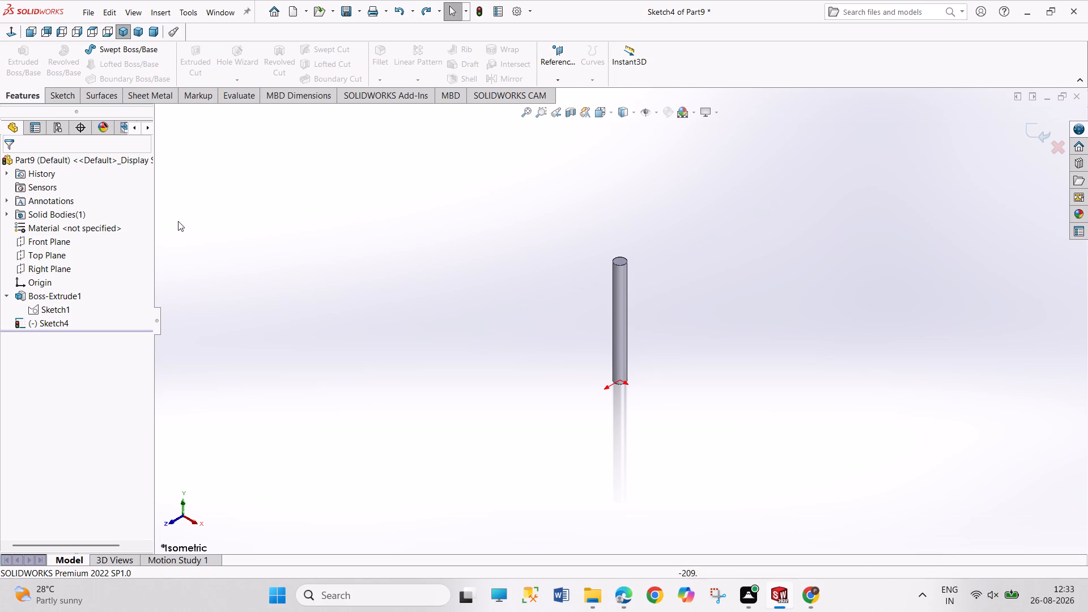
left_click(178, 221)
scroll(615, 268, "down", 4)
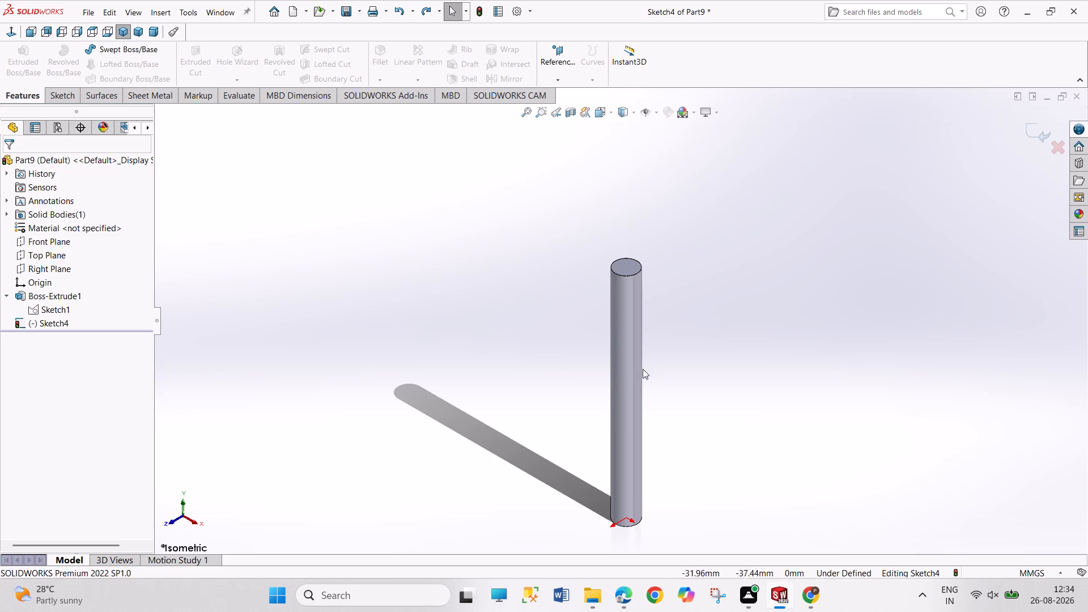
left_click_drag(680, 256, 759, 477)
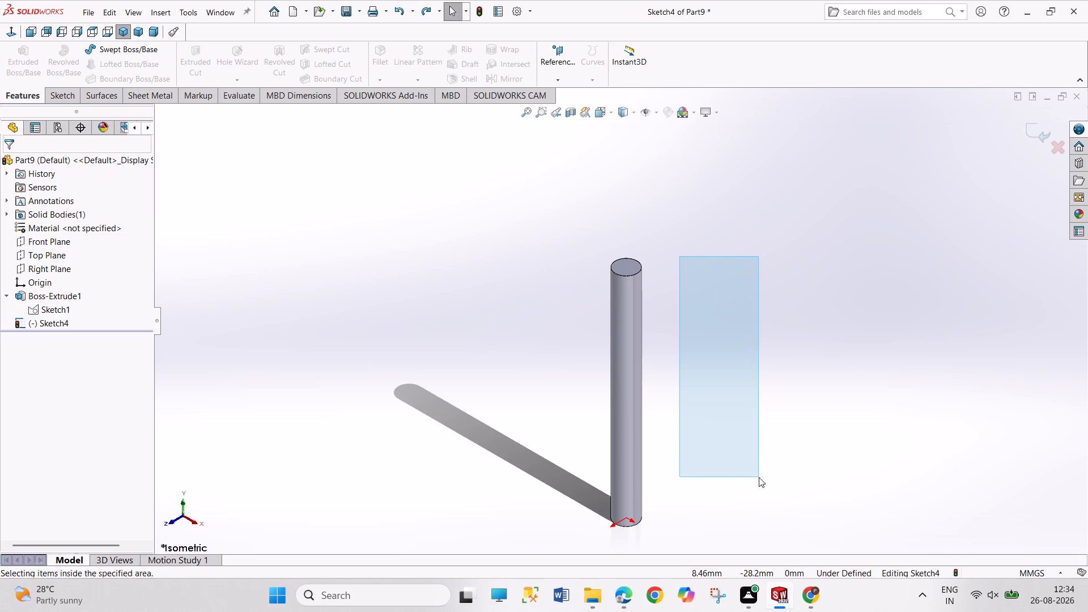
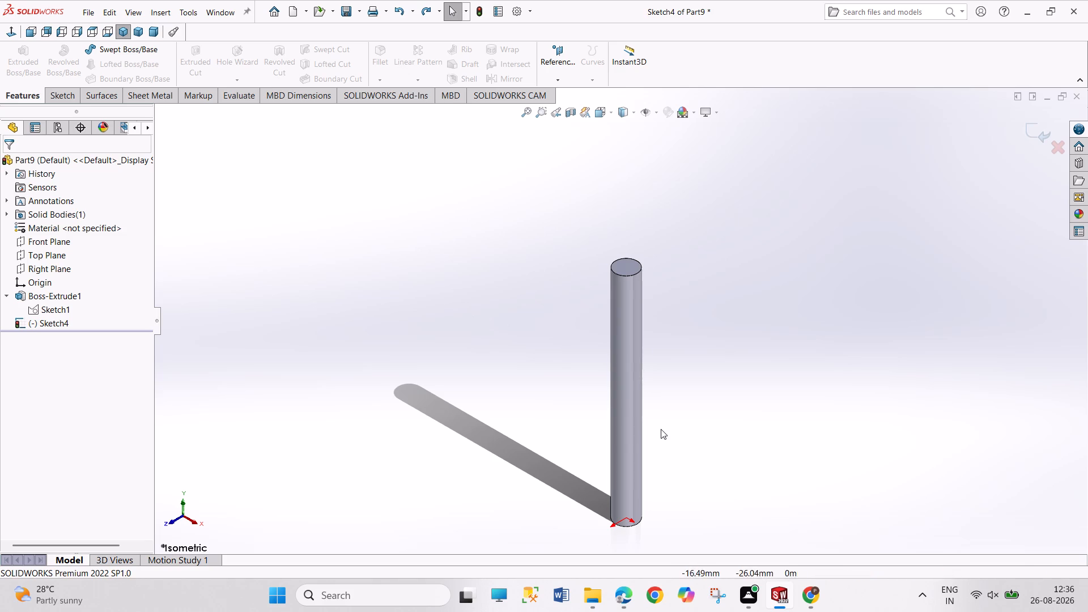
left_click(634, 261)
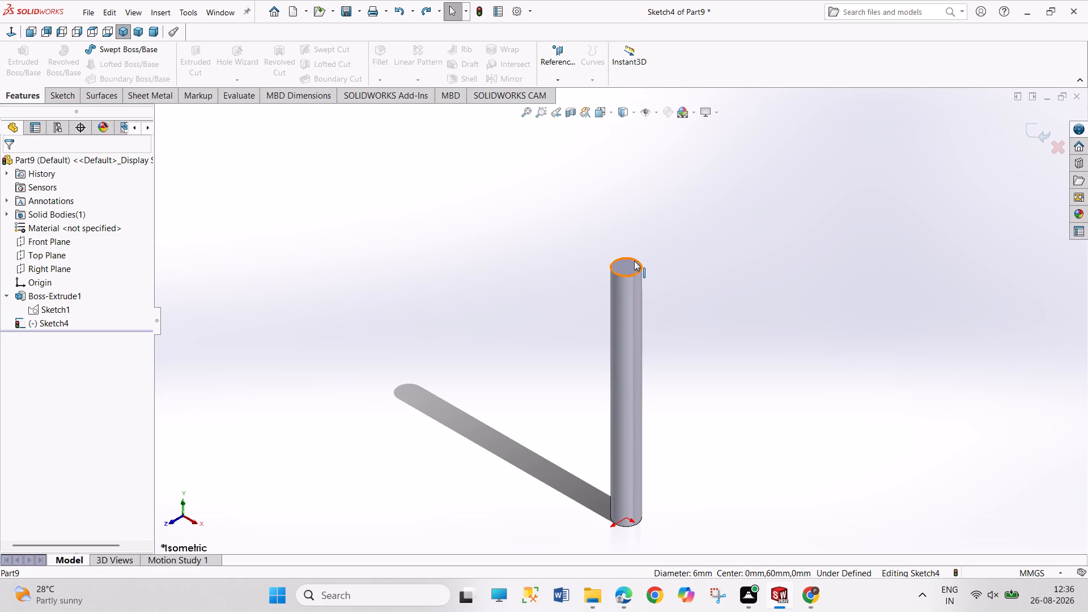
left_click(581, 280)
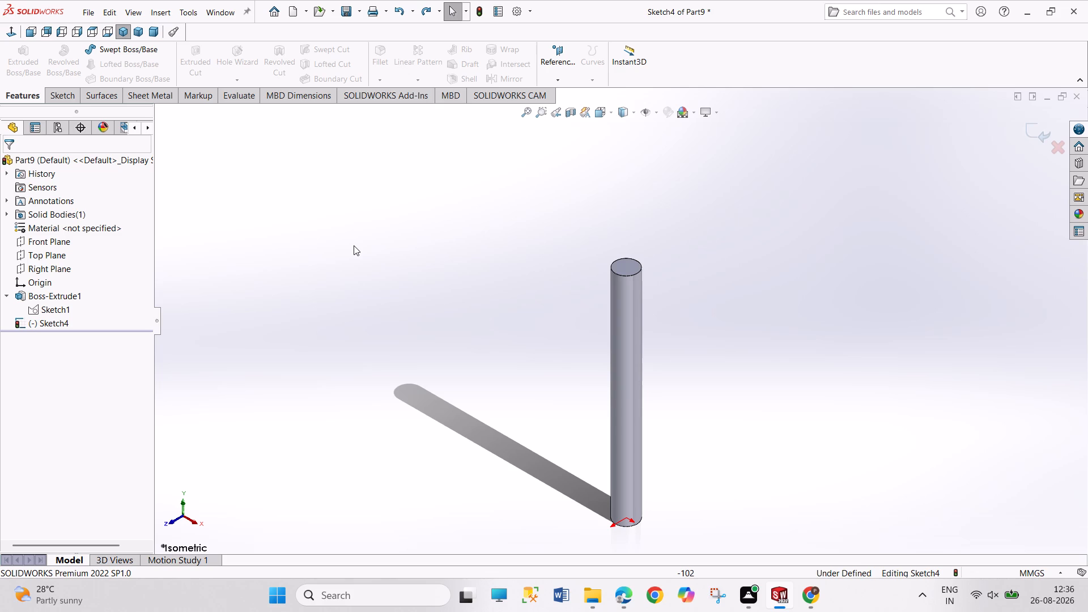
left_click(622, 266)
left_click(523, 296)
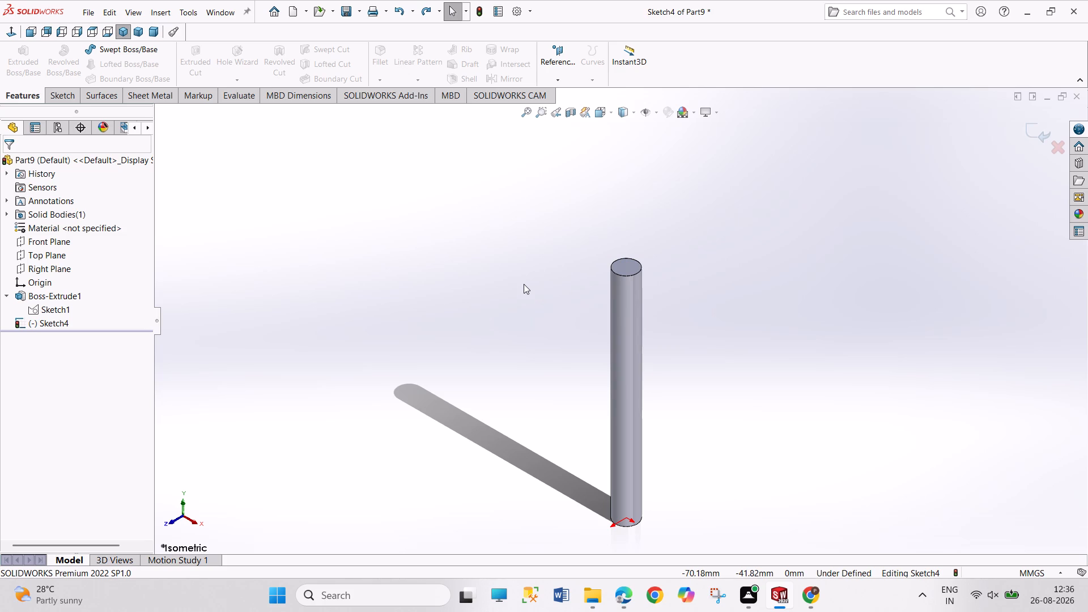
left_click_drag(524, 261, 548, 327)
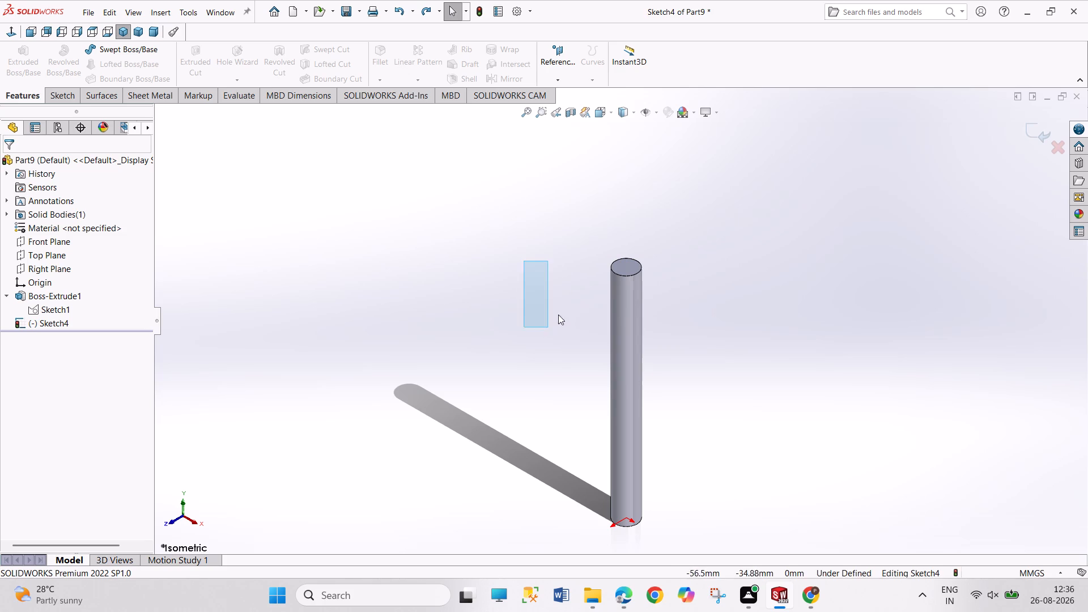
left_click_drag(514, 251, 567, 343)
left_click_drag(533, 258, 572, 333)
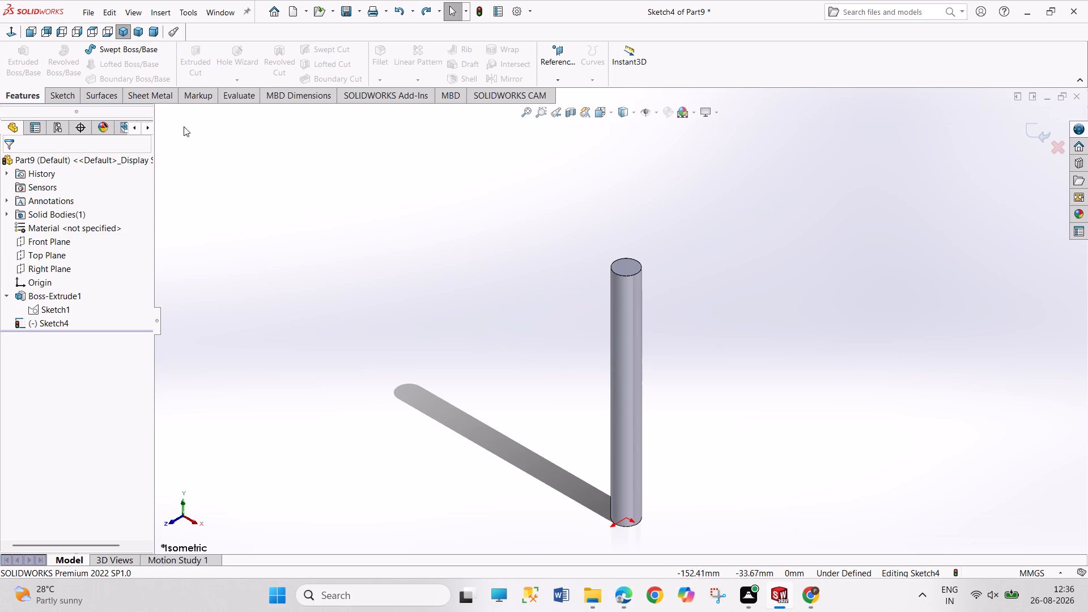
Exit the empty sketch on the cylinder's bottom face.
left_click(64, 96)
left_click(11, 62)
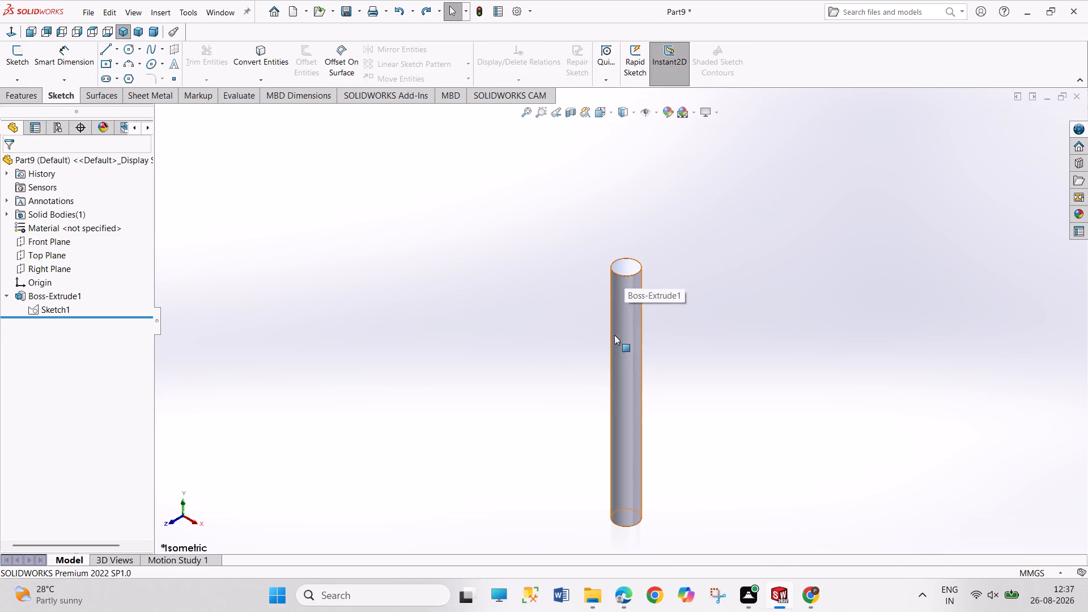
Sketch a circle of about 1.9 mm radius centred on the origin on the cylinder's top face.
left_click(625, 272)
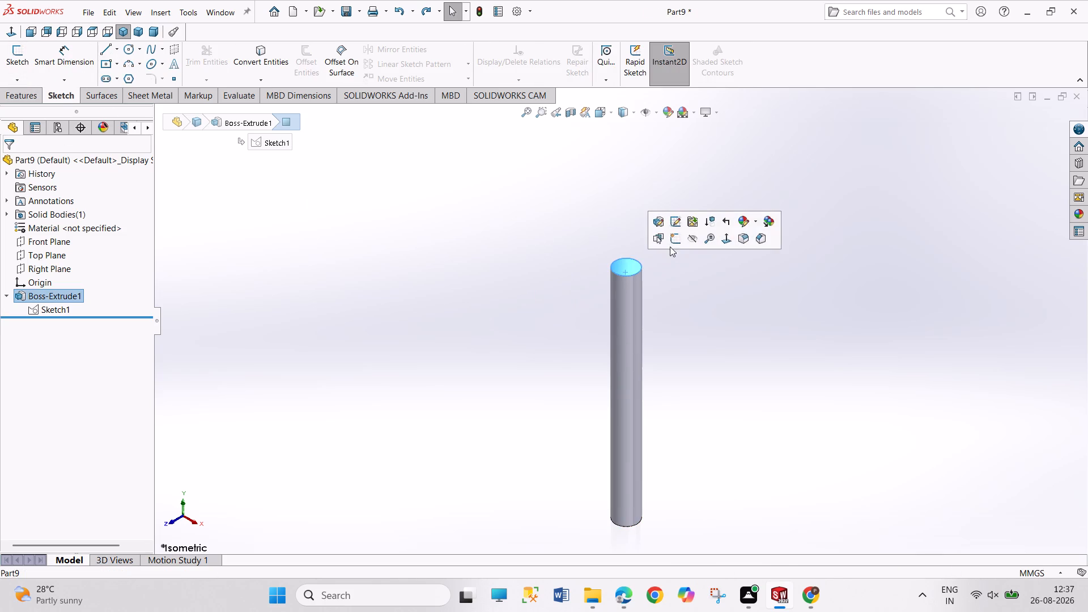
left_click(673, 240)
left_click(858, 258)
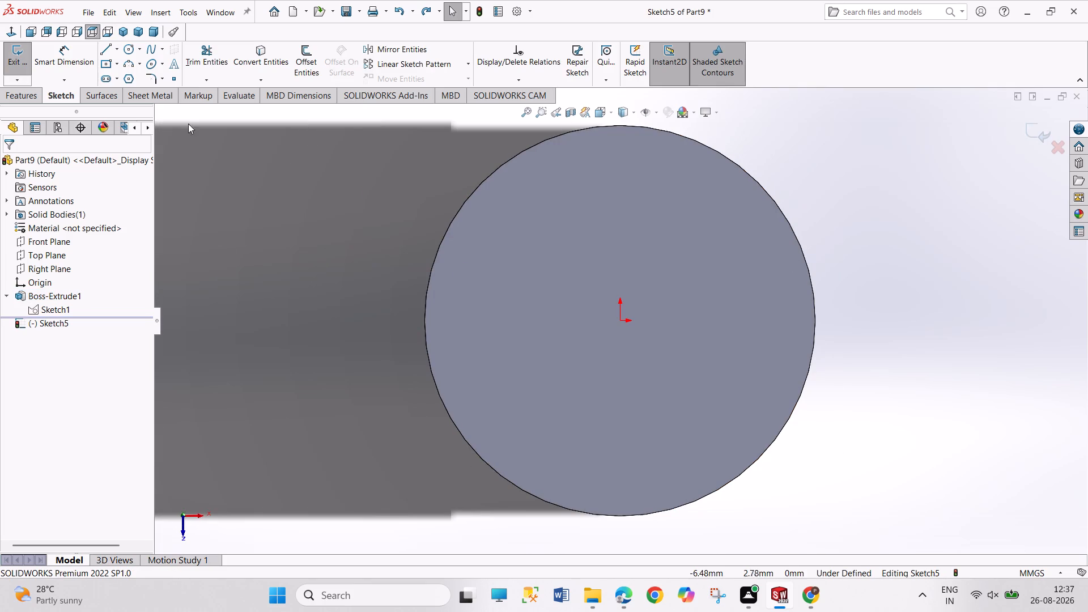
left_click(130, 51)
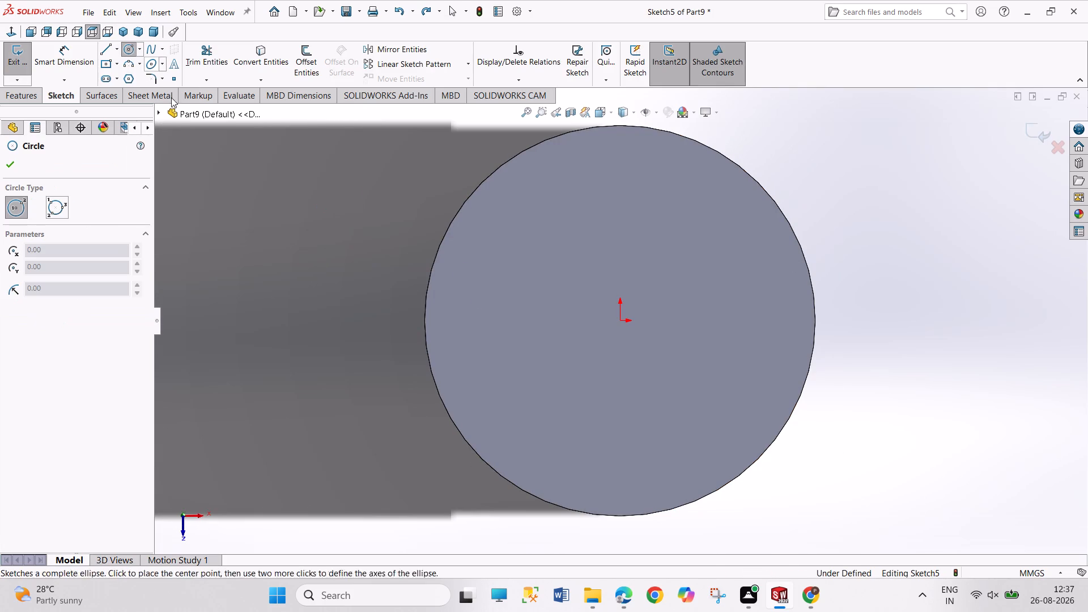
left_click(619, 323)
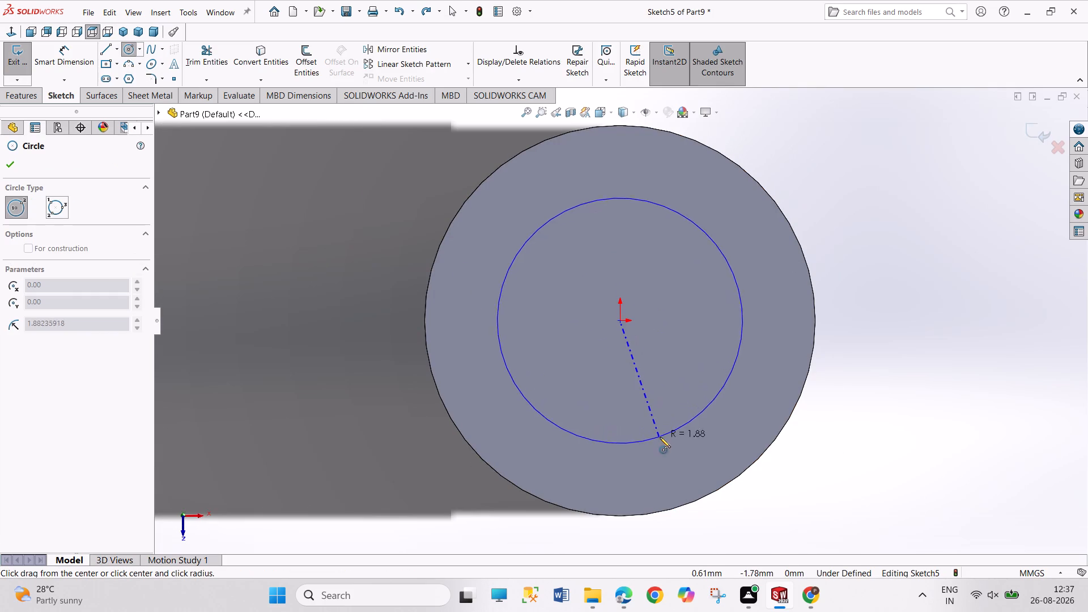
left_click(660, 437)
Dimension the top-face circle's diameter to 4 mm and exit the sketch.
right_click_drag(839, 467, 851, 339)
left_click(744, 315)
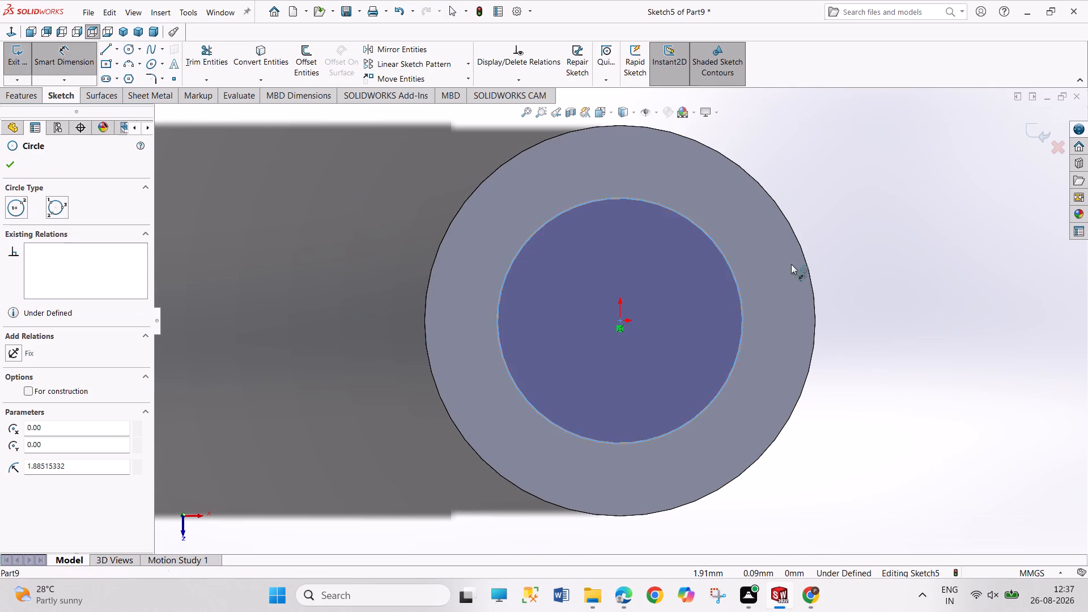
left_click(840, 167)
key("4")
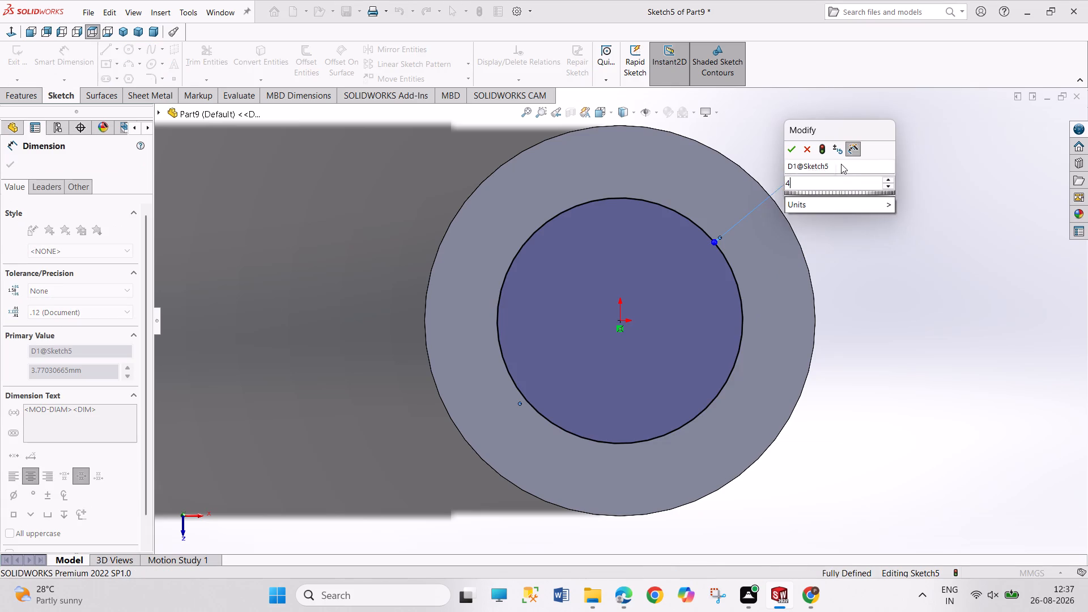
key("Return")
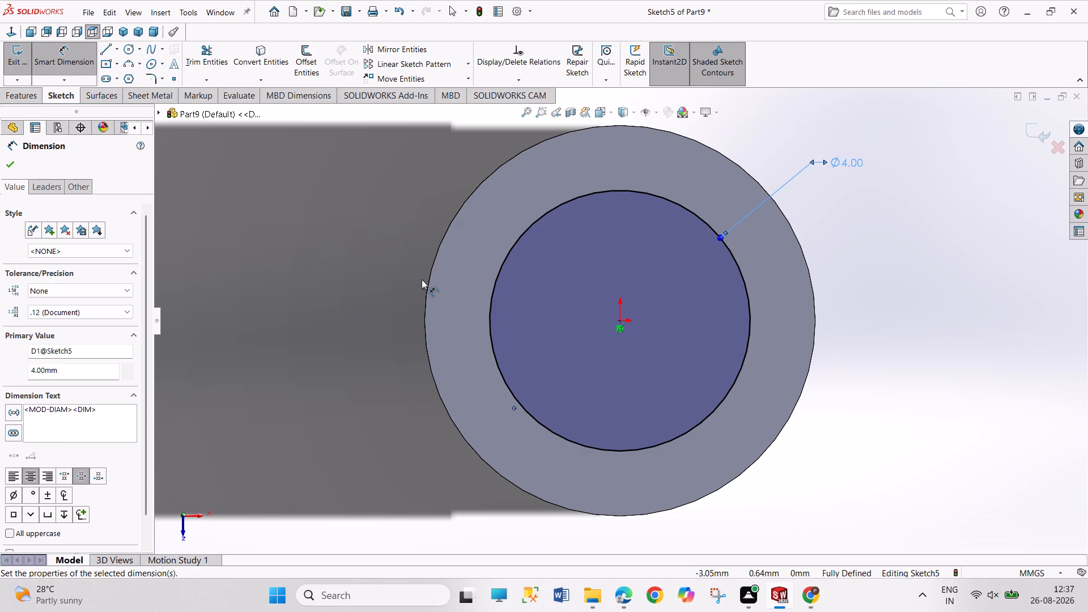
right_click(335, 301)
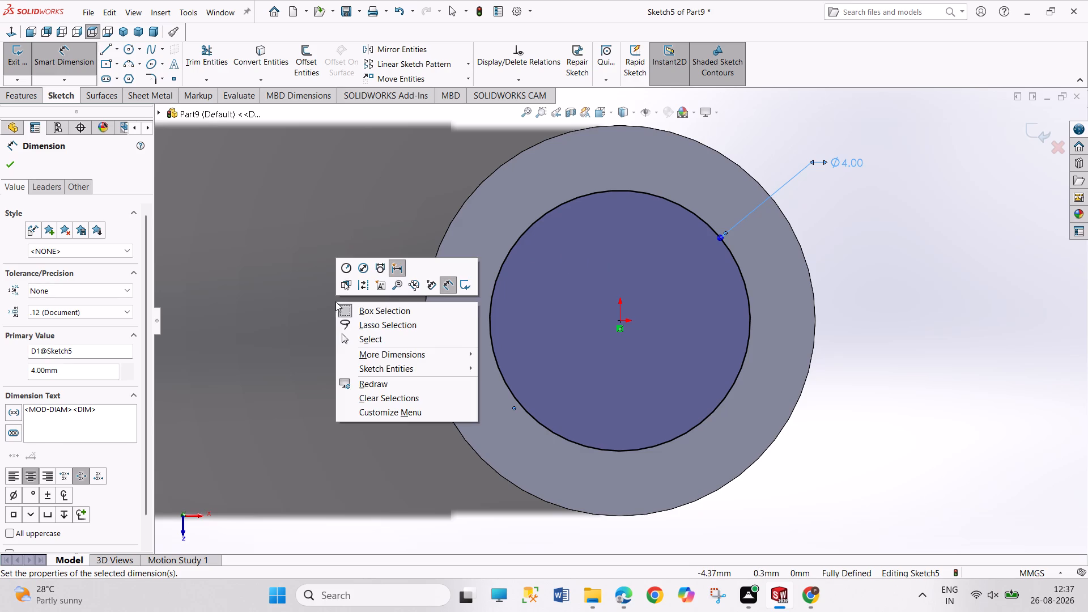
left_click(359, 339)
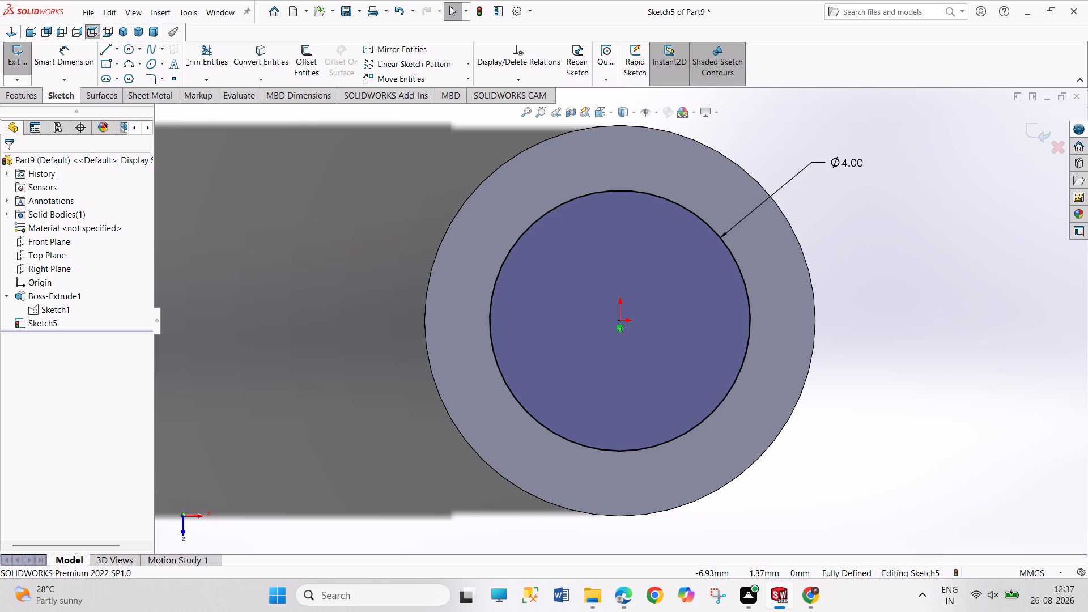
left_click(8, 68)
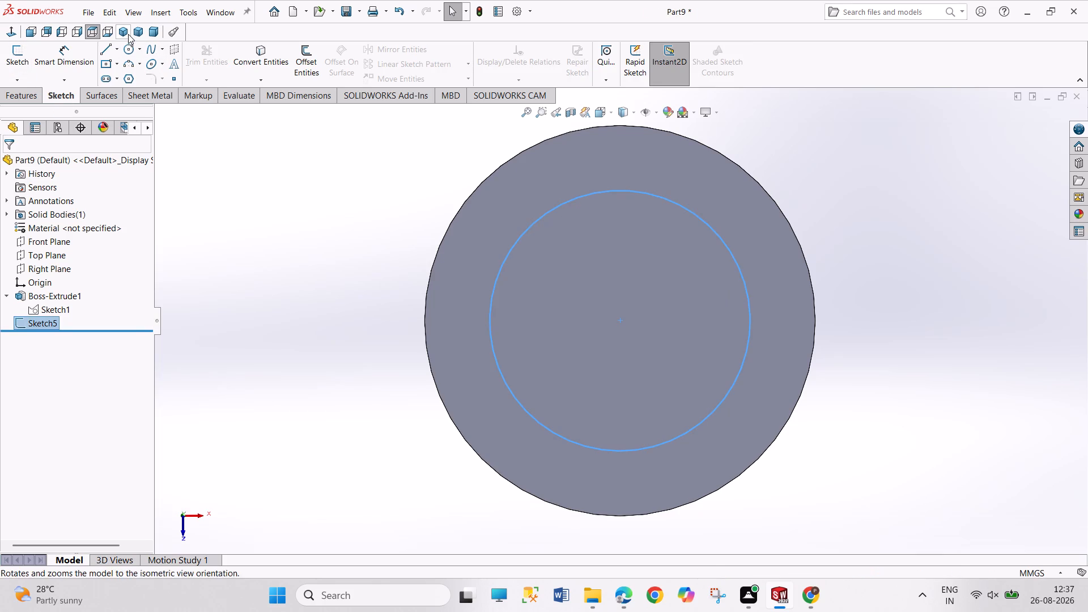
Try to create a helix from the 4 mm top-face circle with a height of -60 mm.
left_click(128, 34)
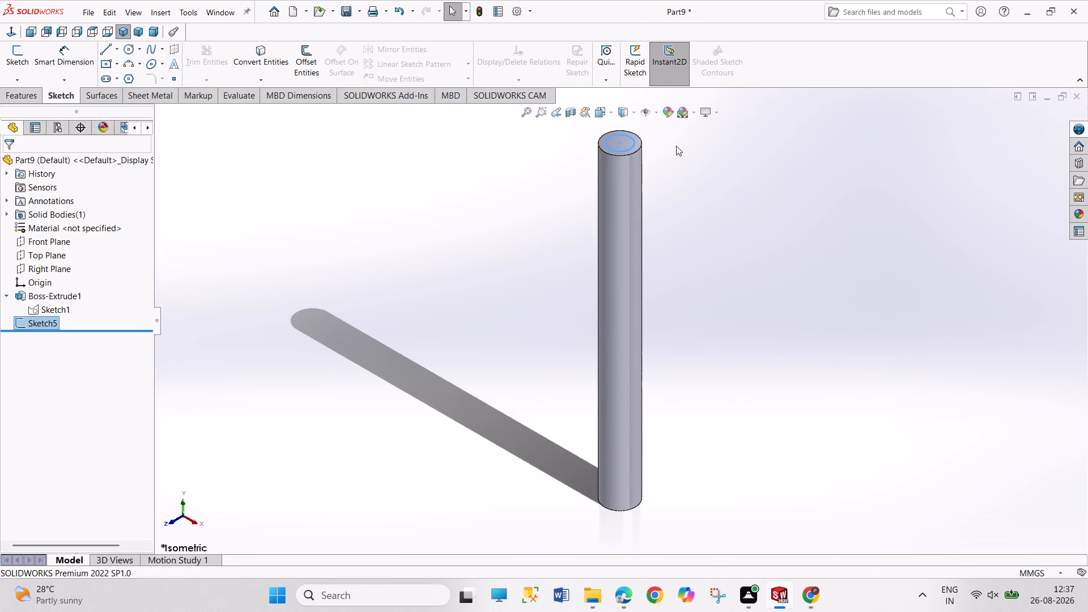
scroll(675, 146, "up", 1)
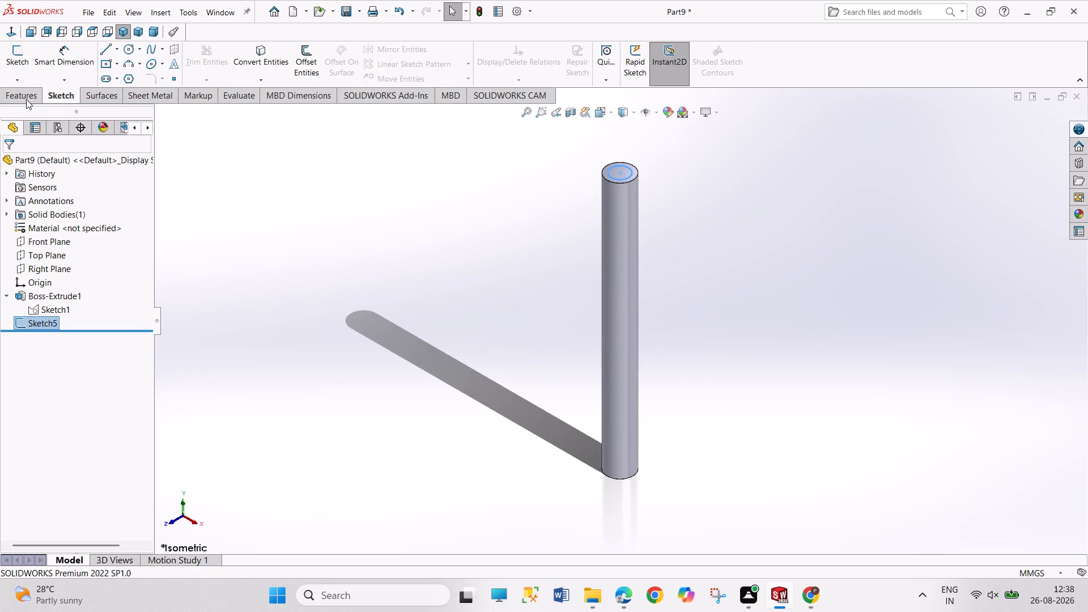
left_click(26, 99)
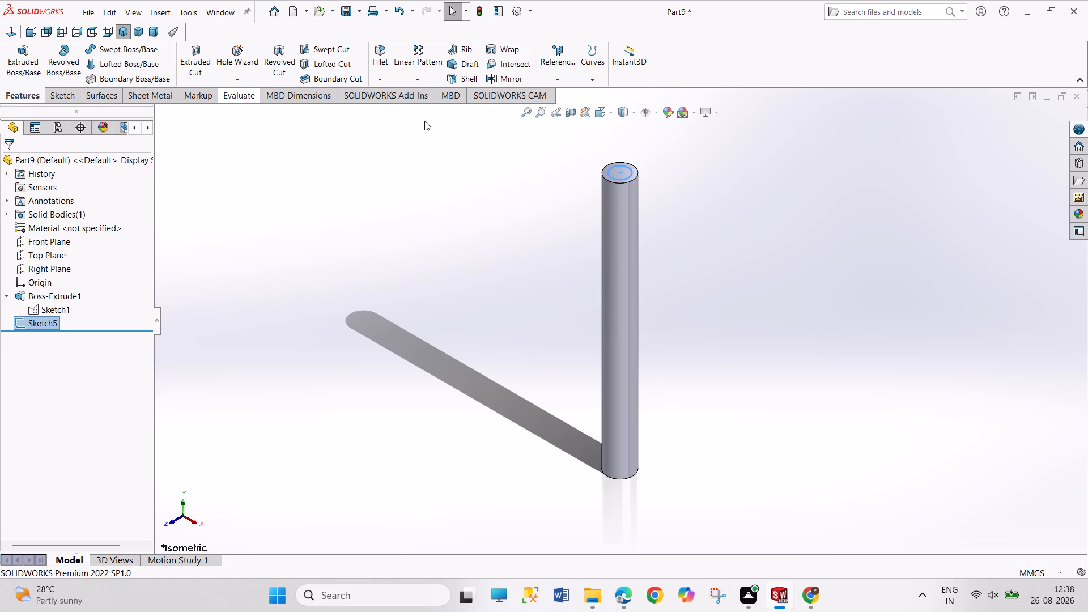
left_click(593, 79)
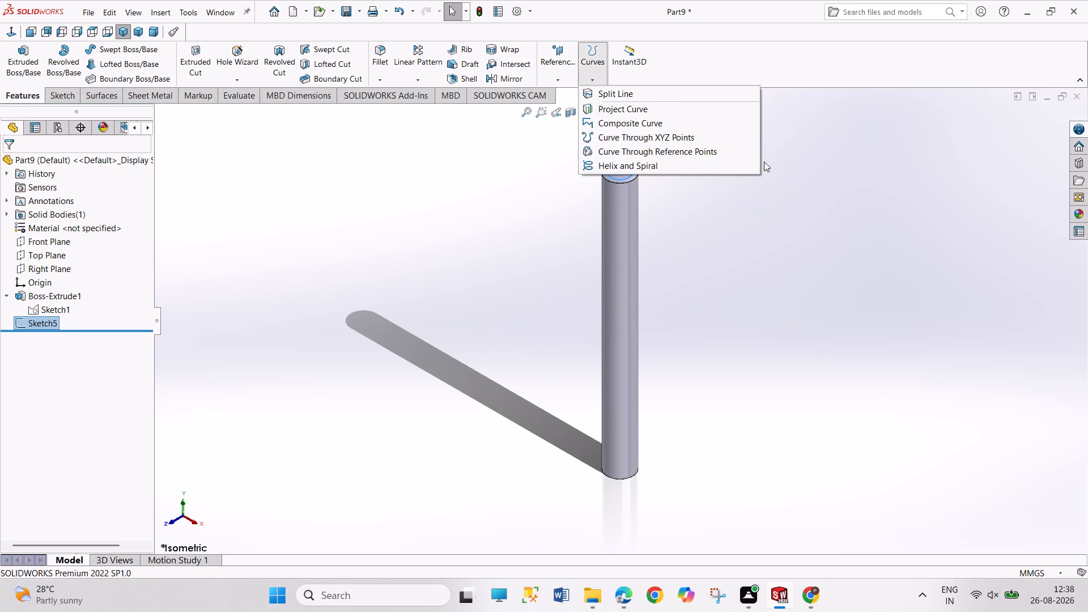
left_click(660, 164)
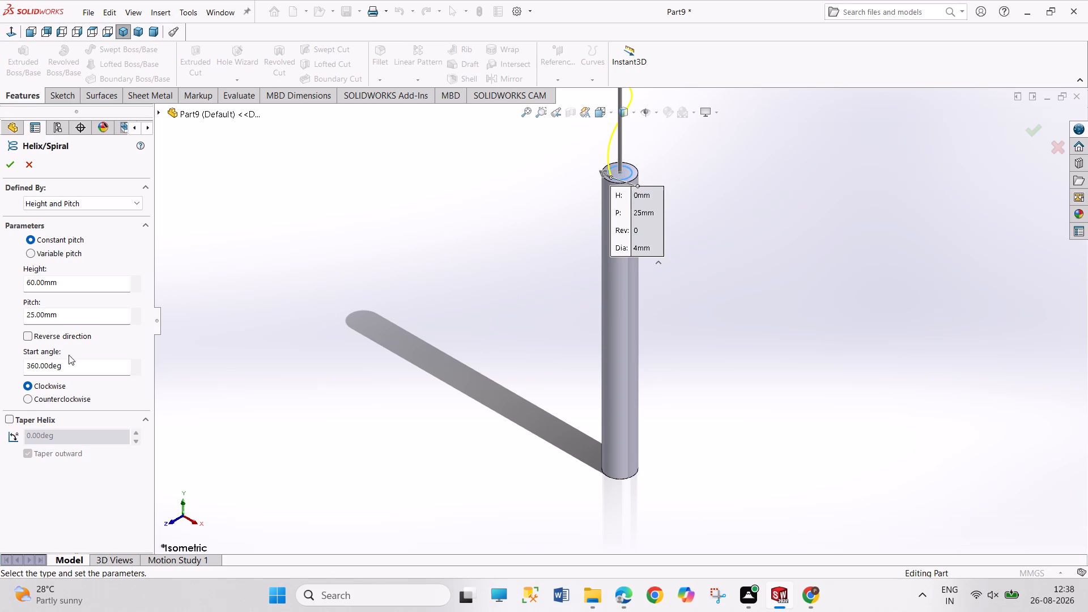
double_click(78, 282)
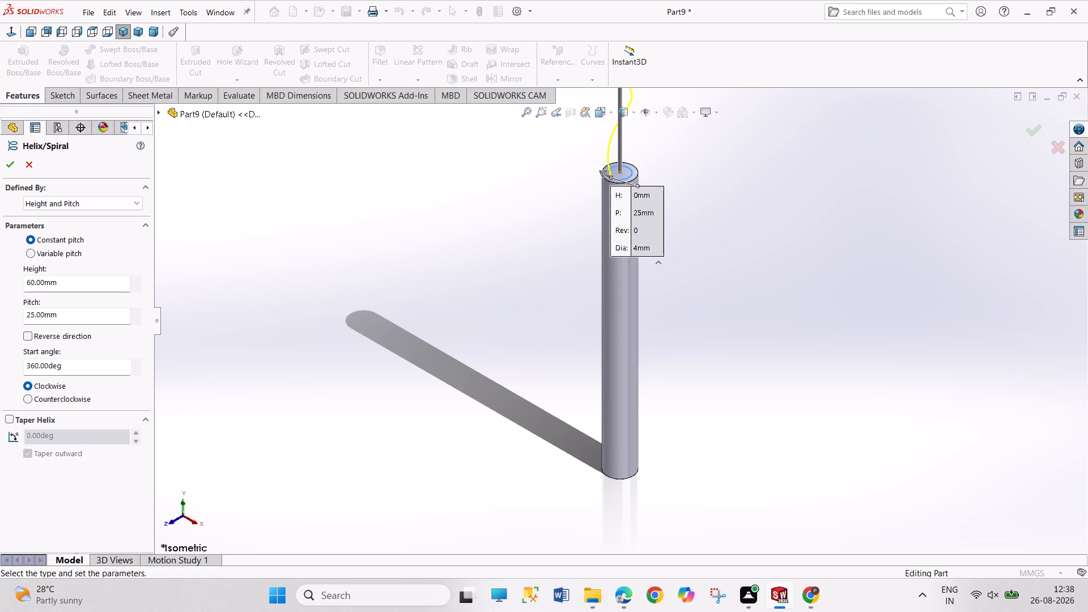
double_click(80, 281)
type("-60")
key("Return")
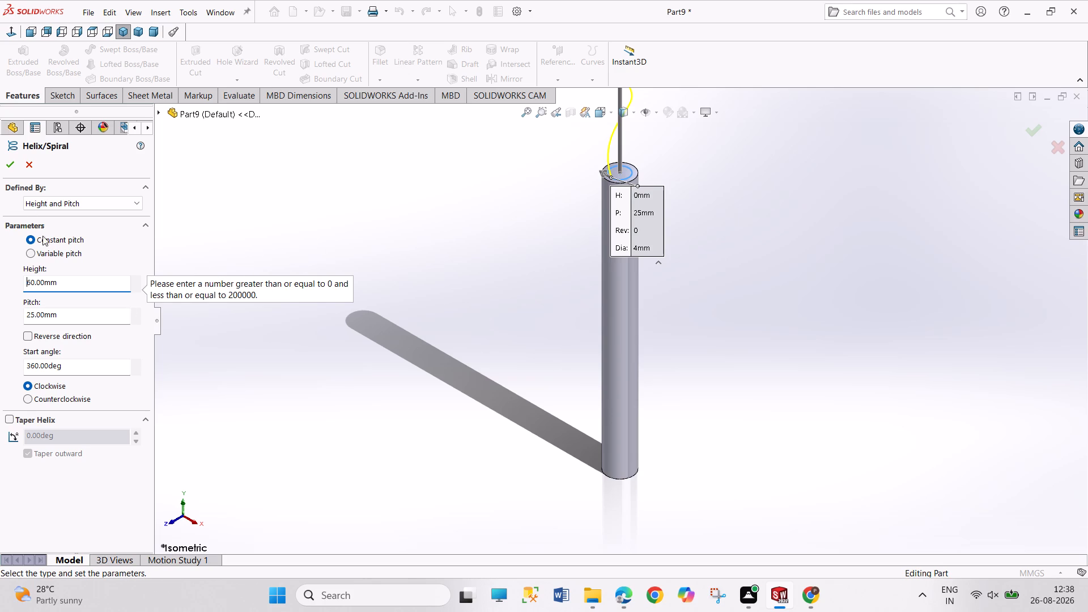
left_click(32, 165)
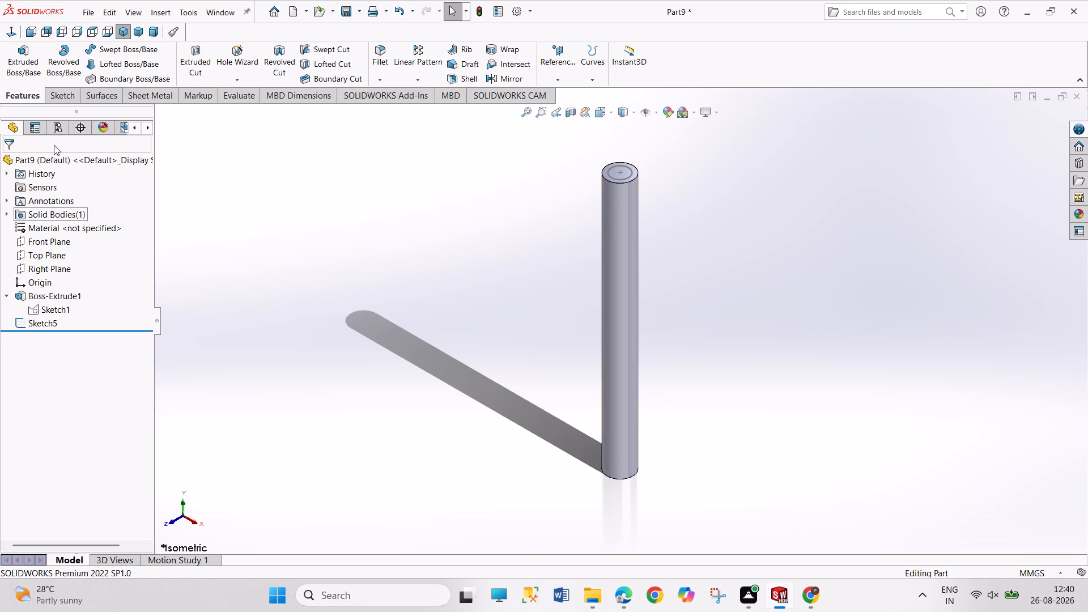
Start a Helix and Spiral curve based on the 4 mm circle on the cylinder's top face.
left_click(588, 74)
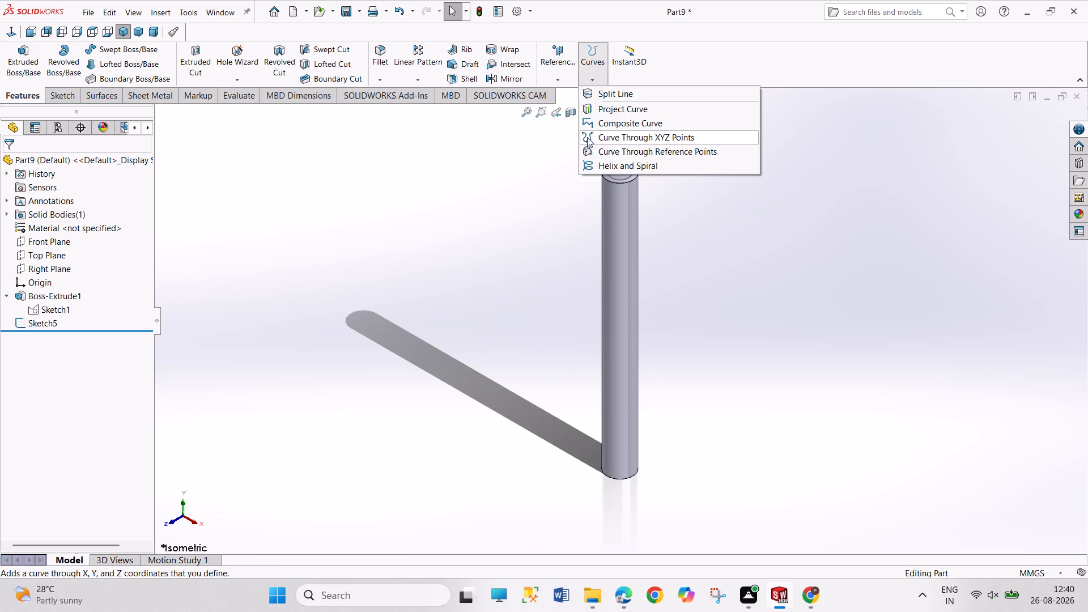
left_click(620, 164)
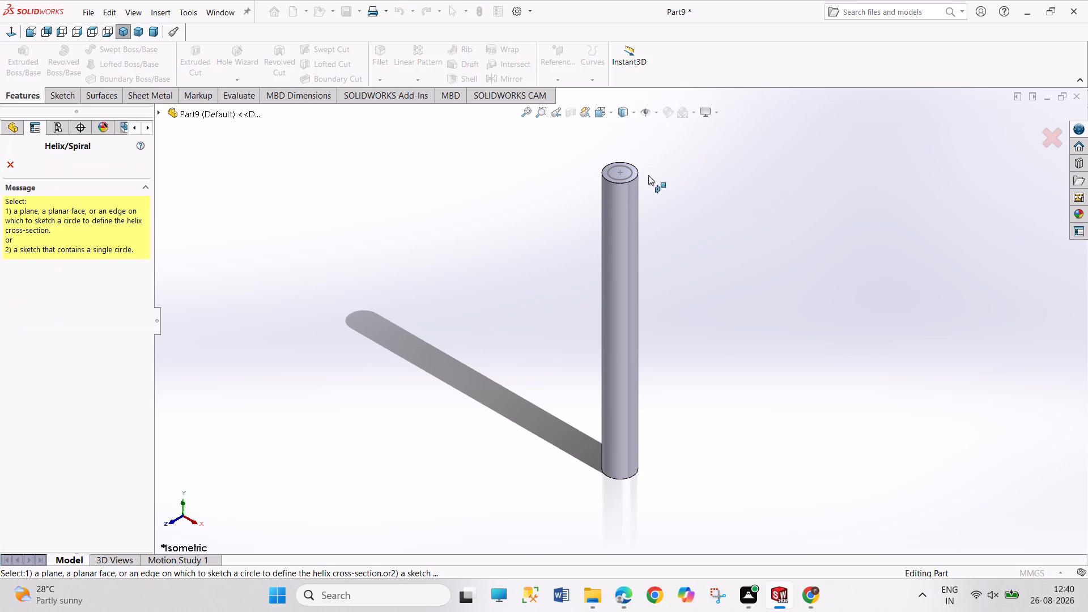
left_click(630, 178)
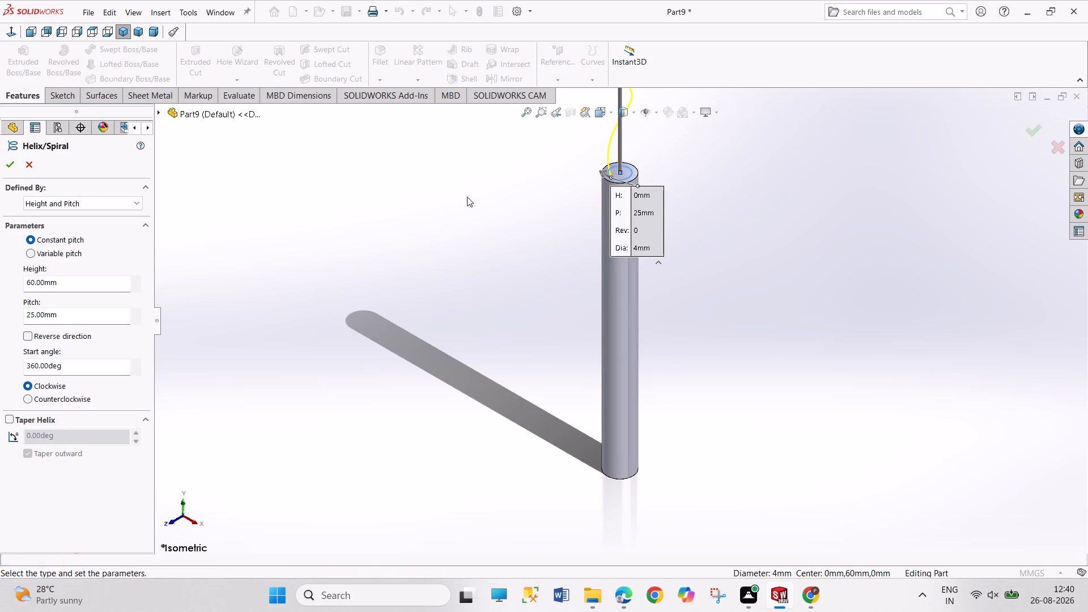
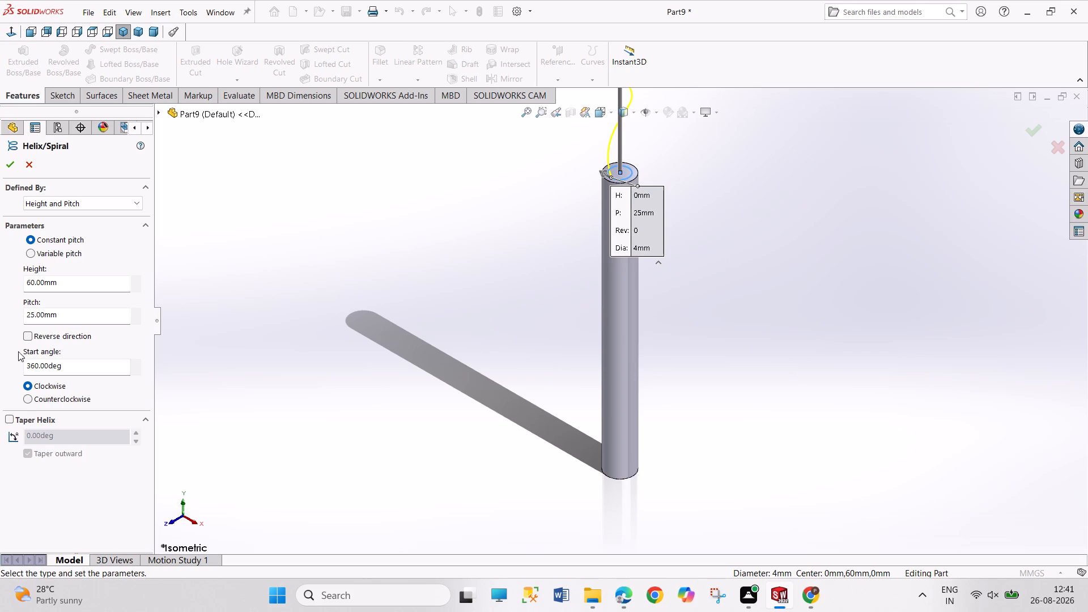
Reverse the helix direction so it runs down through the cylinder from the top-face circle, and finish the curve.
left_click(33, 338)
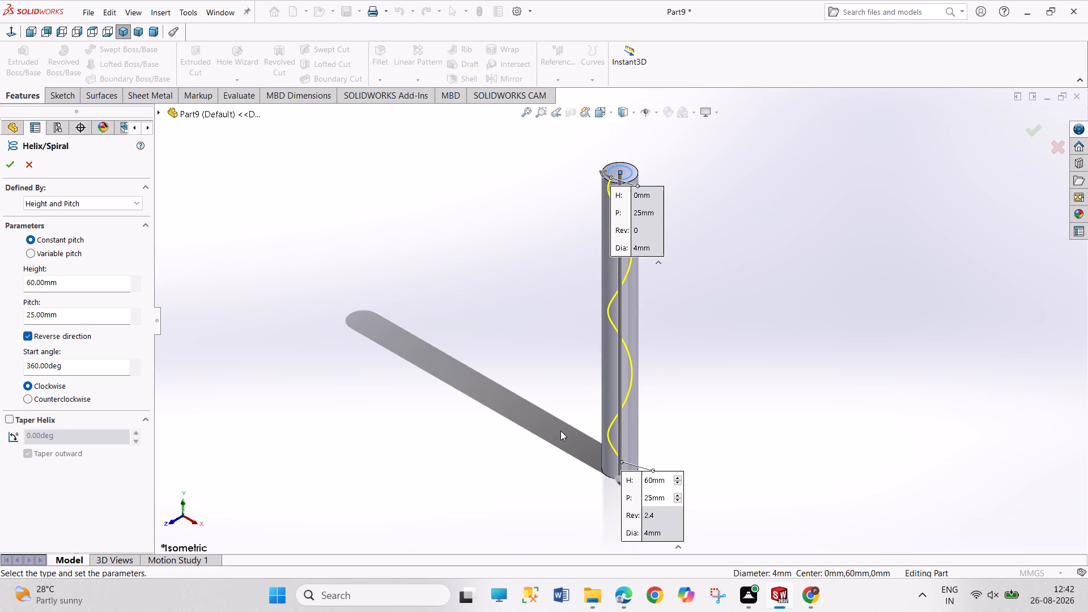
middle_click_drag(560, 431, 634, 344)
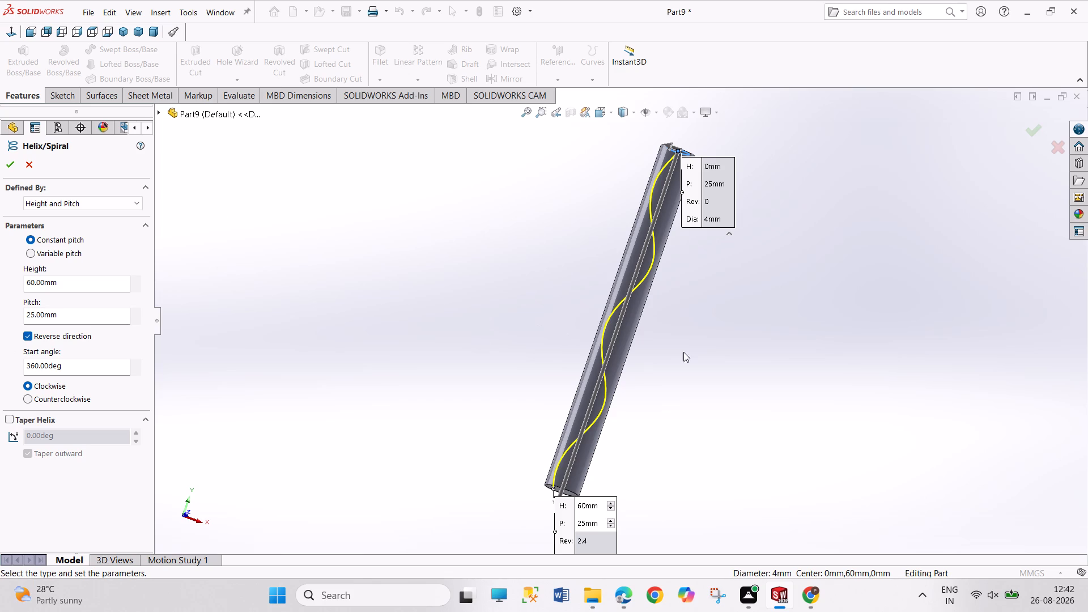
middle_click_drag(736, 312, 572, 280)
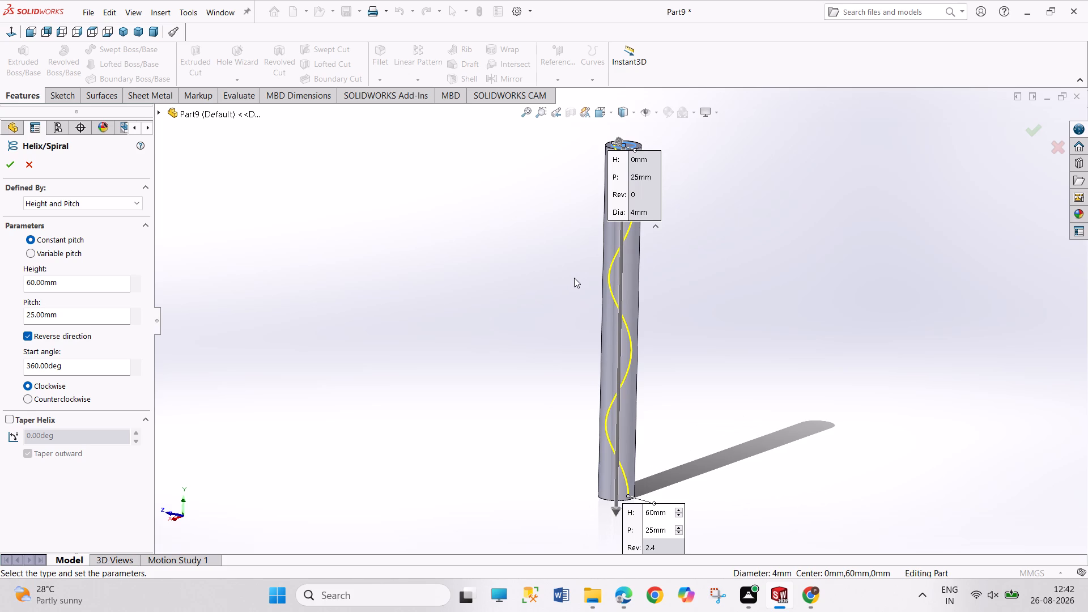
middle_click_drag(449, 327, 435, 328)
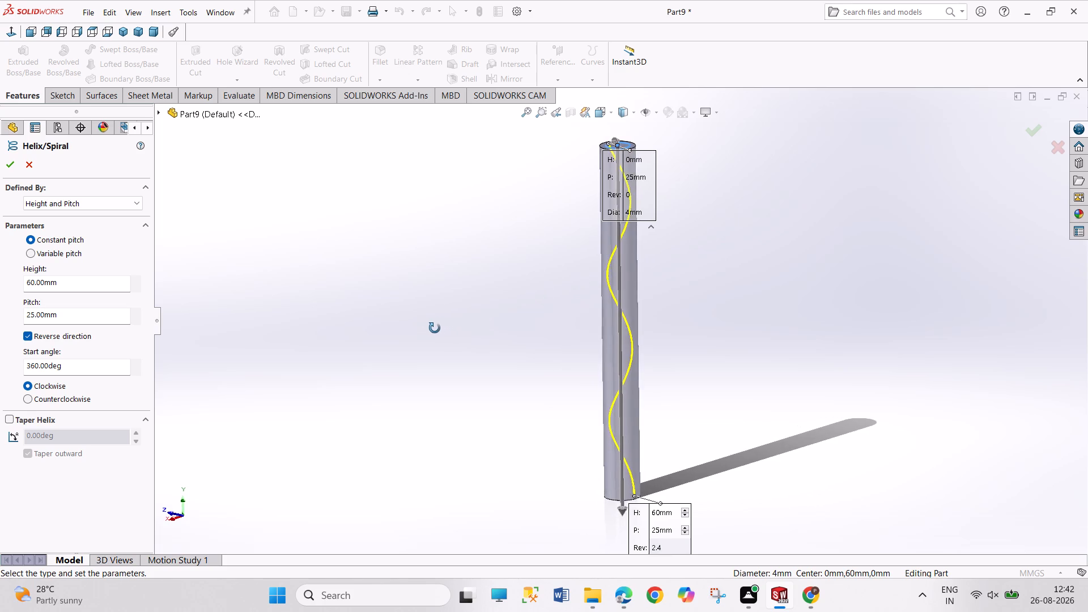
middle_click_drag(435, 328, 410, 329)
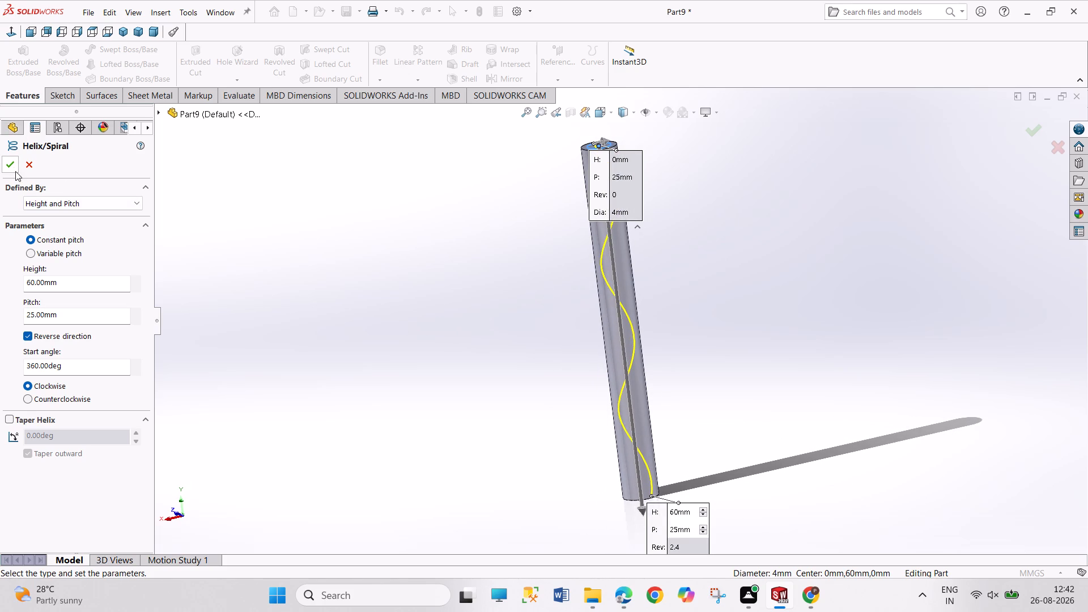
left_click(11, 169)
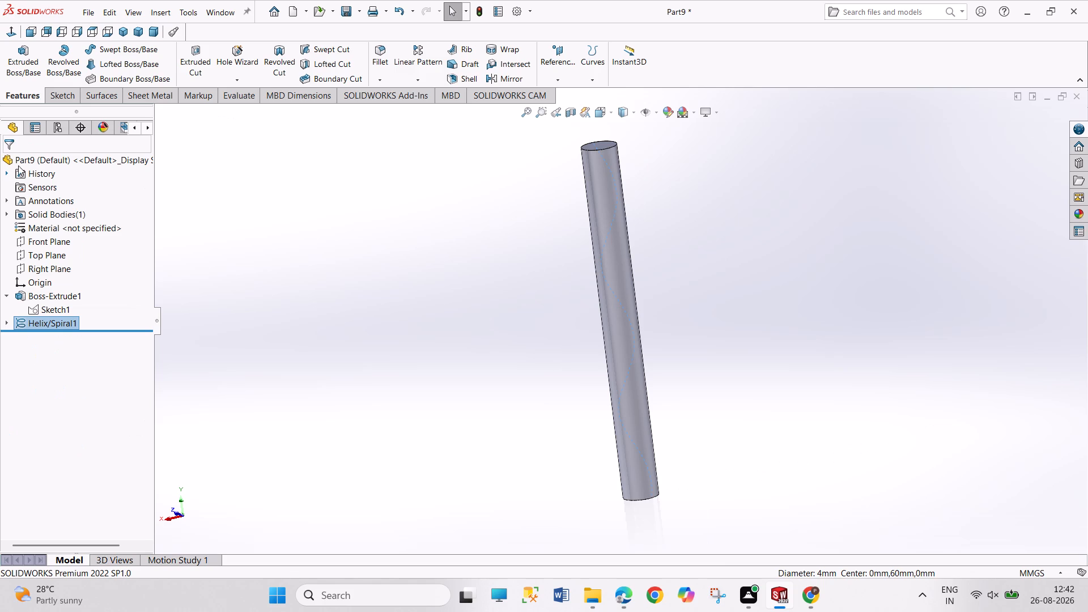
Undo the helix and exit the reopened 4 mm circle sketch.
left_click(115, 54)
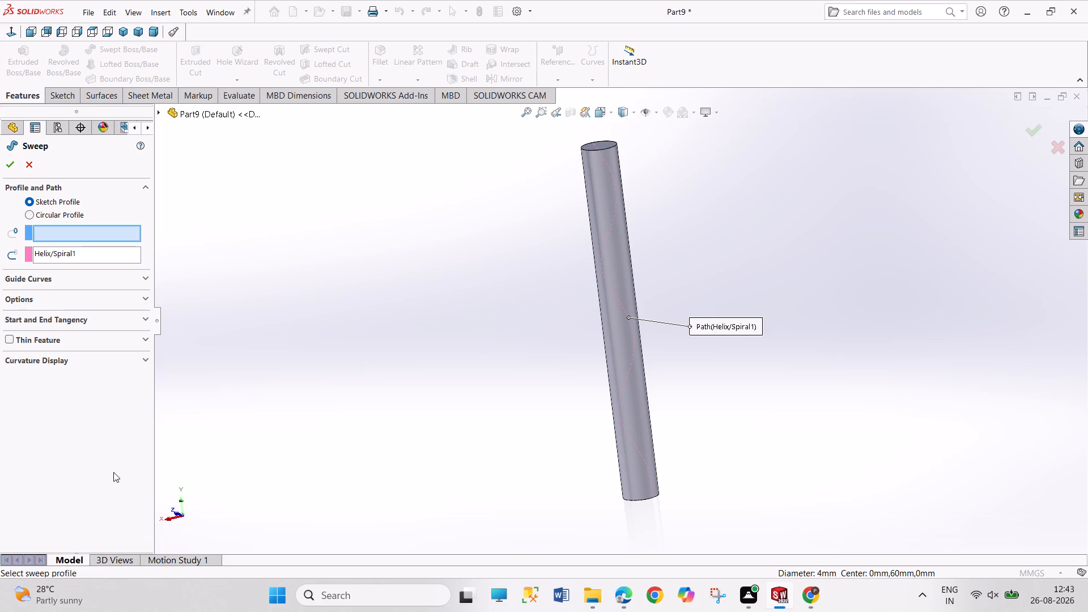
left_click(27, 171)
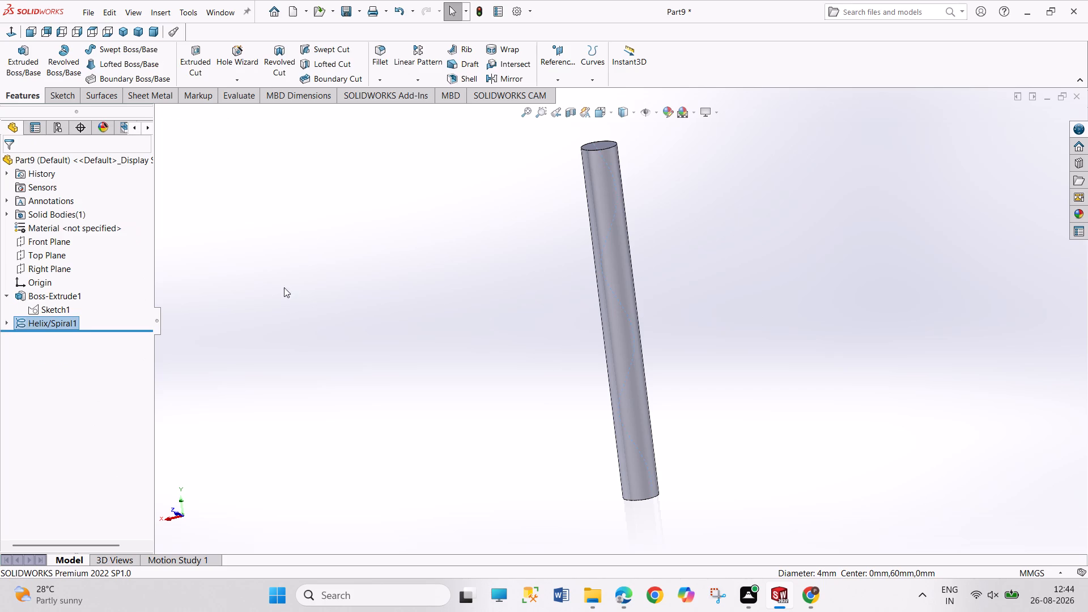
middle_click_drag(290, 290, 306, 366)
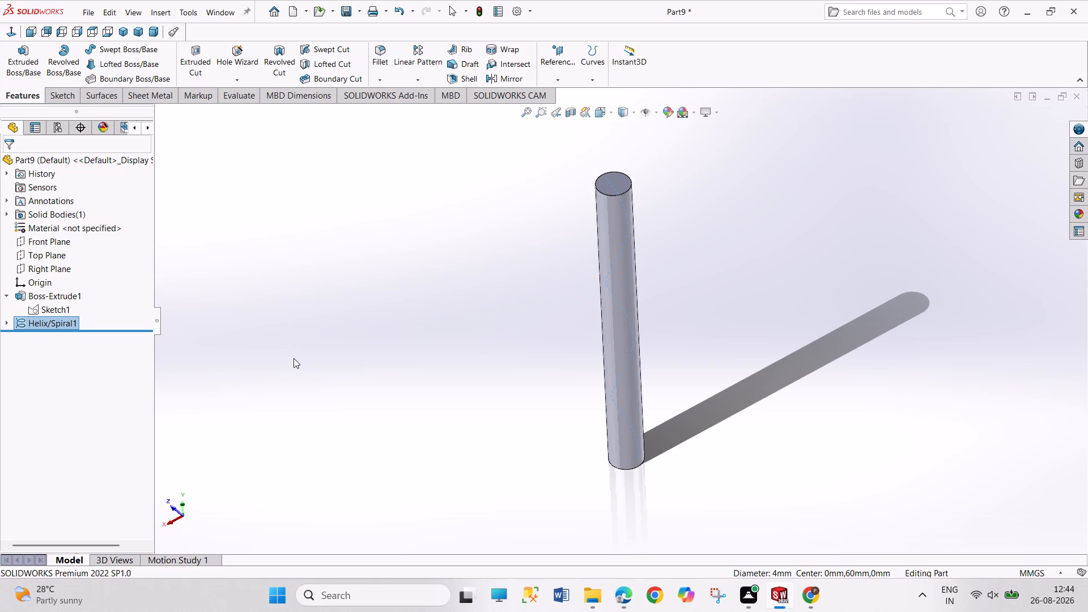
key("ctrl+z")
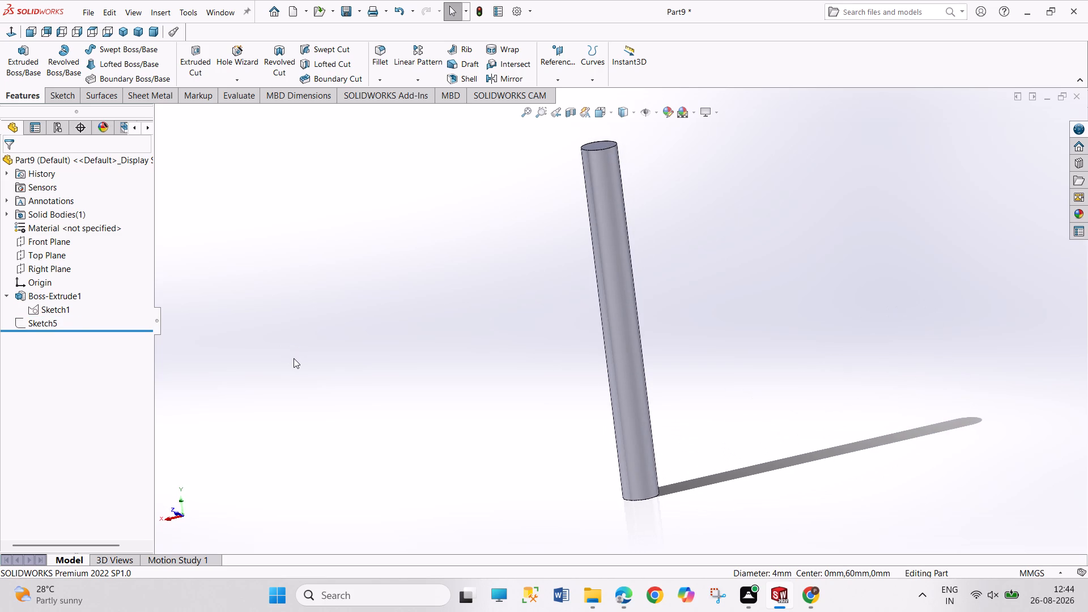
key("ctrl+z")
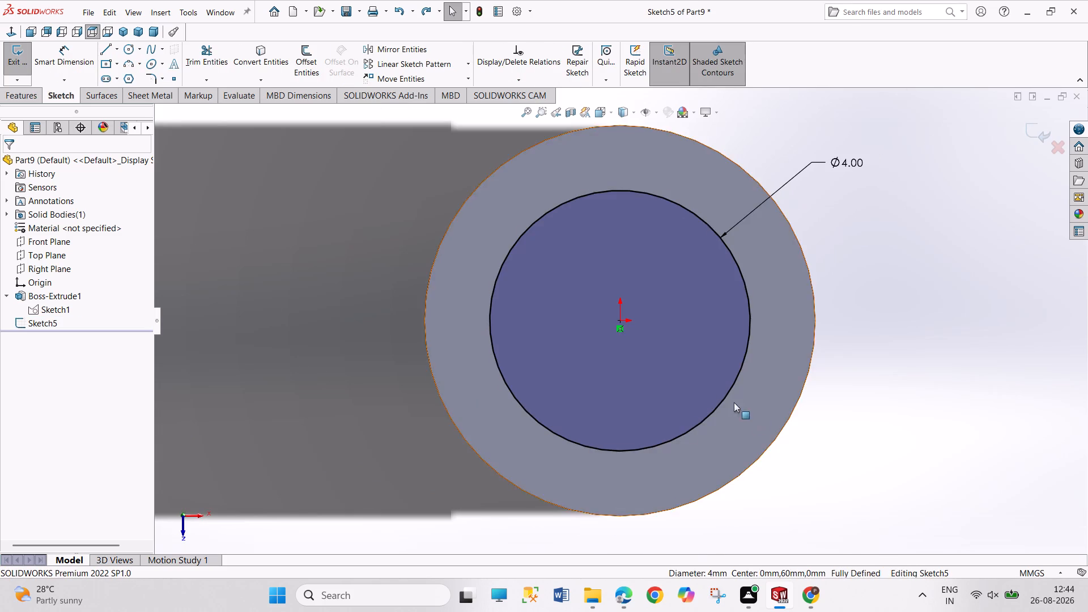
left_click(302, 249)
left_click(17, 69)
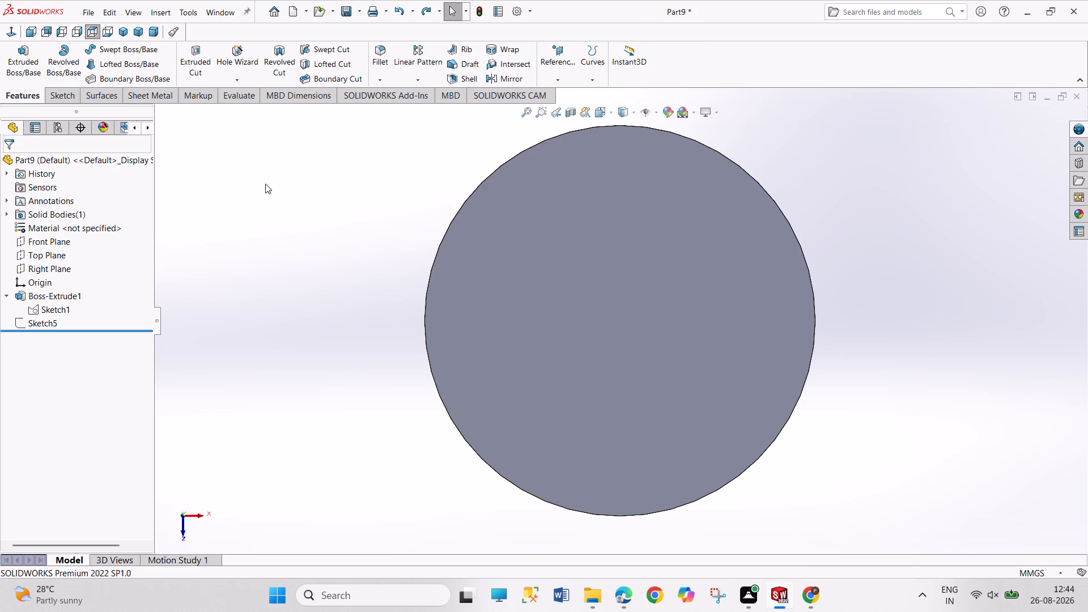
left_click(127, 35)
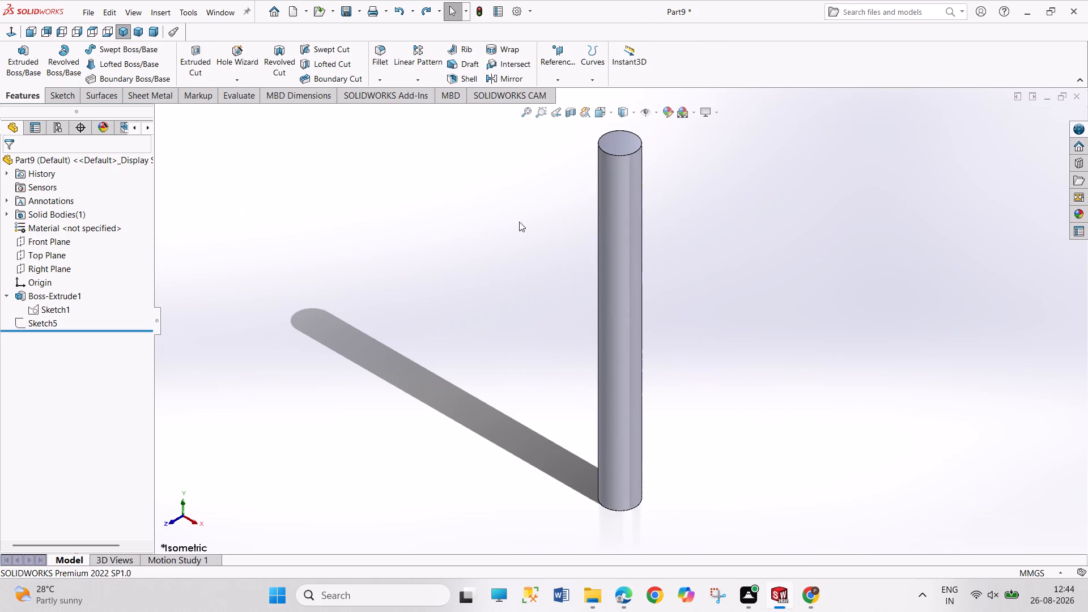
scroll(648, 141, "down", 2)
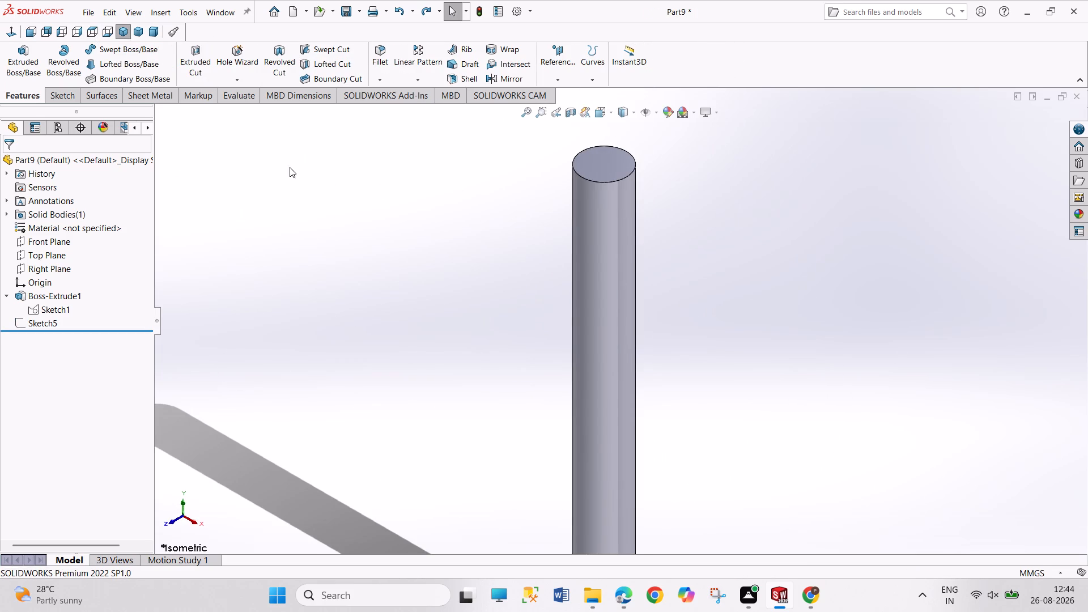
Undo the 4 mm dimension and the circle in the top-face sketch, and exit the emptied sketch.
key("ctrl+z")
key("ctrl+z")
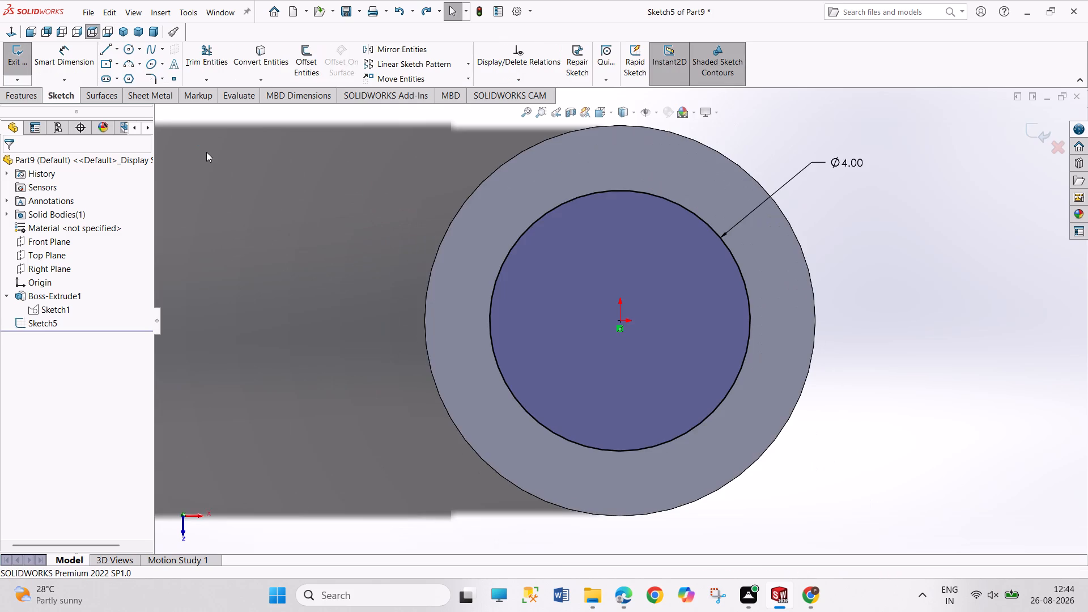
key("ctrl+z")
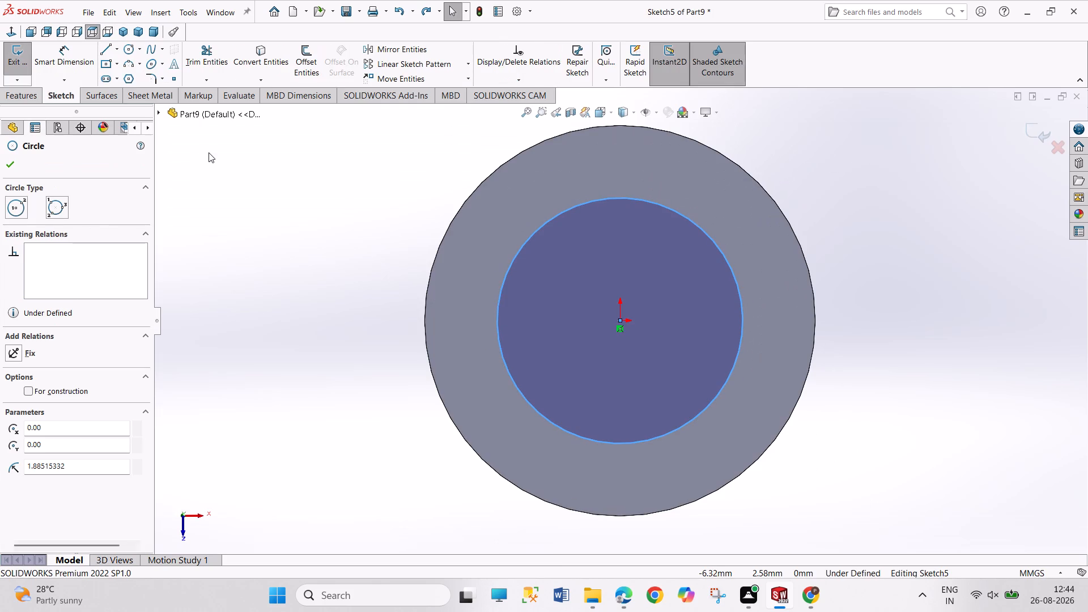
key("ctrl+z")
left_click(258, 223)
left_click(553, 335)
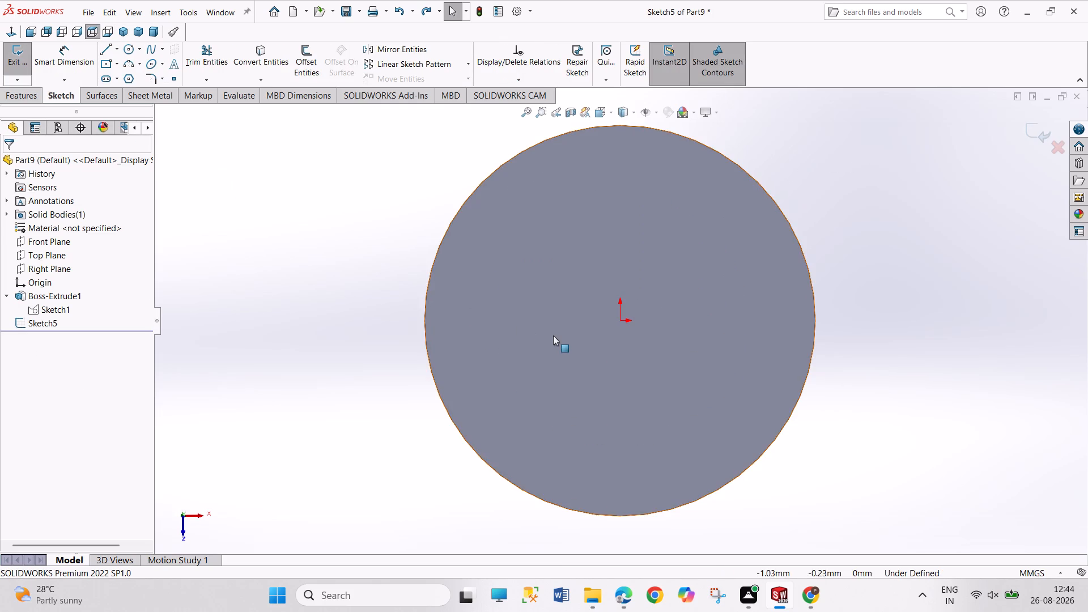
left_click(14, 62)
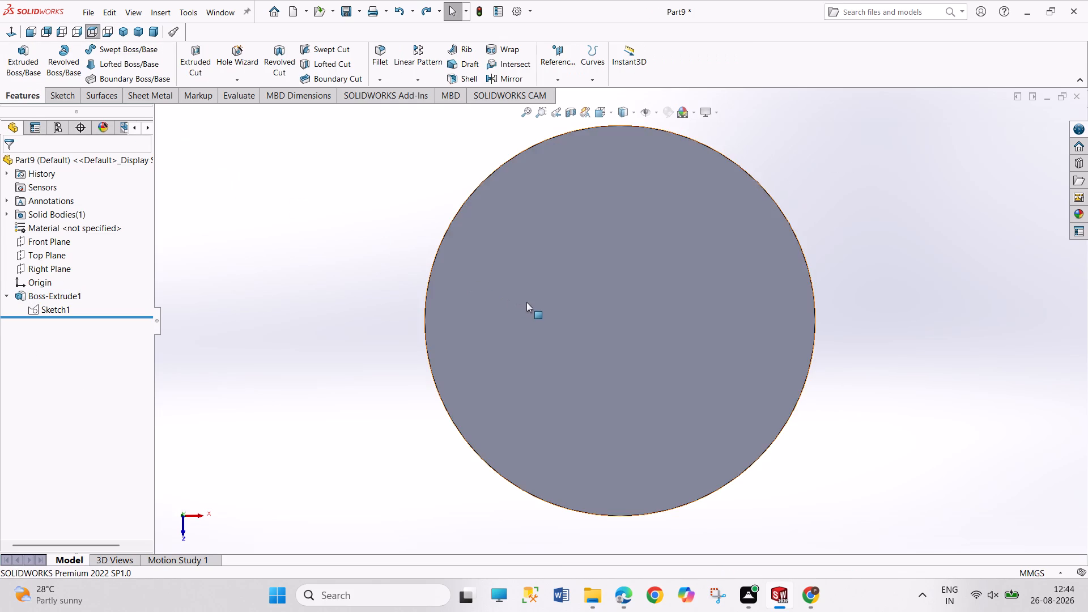
Start a new sketch on the cylinder's top face and draw a circle of about 1.8 mm radius centred on the origin.
left_click(526, 302)
left_click(580, 261)
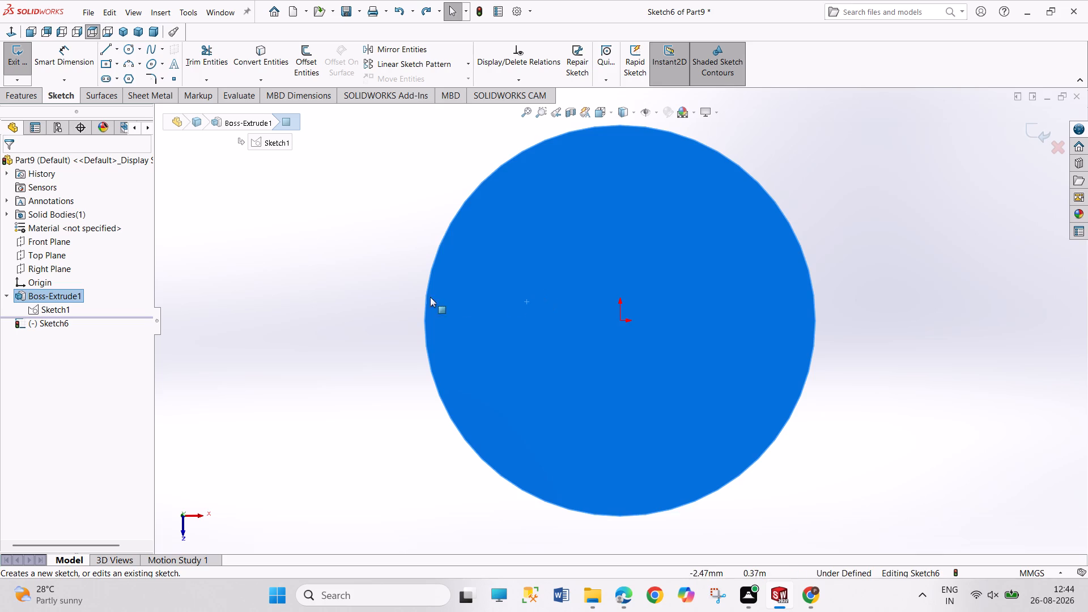
left_click(326, 282)
left_click(127, 50)
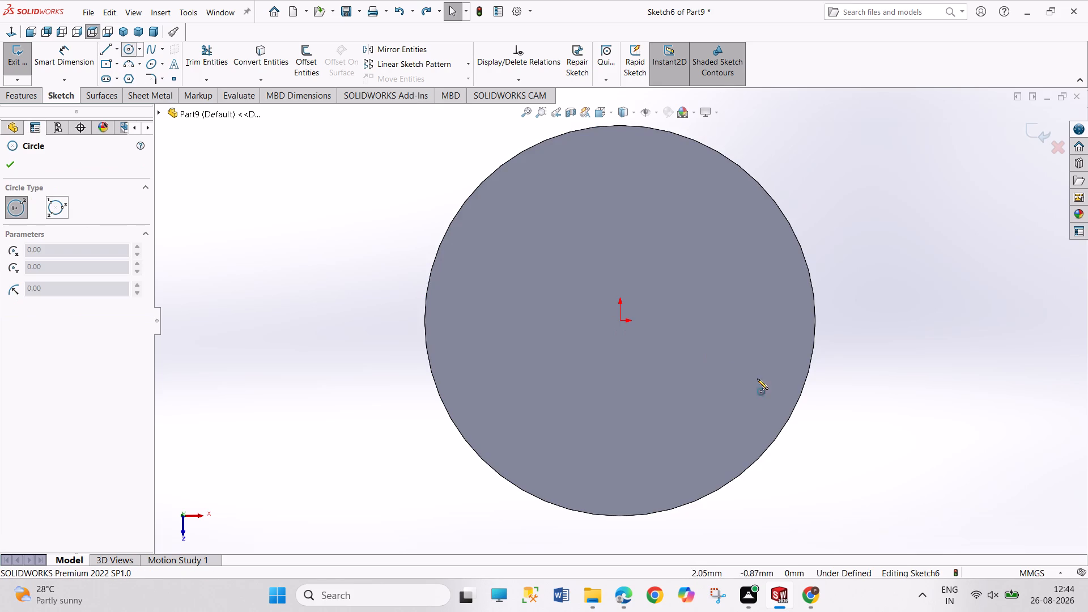
left_click(620, 322)
left_click_drag(691, 417, 713, 418)
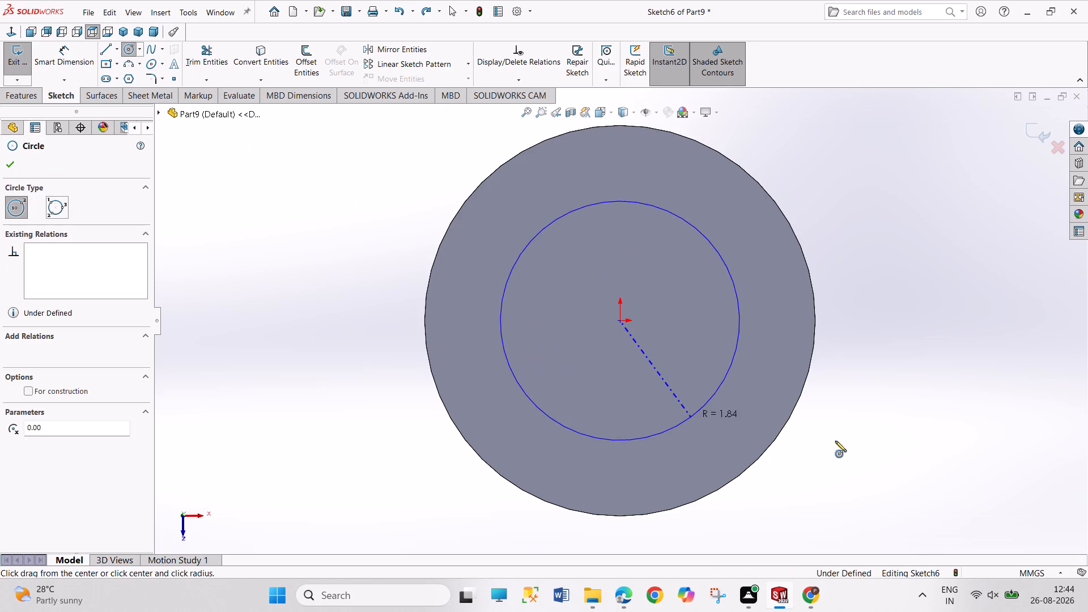
Dimension the top-face circle's diameter to 4 mm and exit the sketch.
right_click_drag(892, 448, 839, 309)
left_click_drag(734, 286, 740, 281)
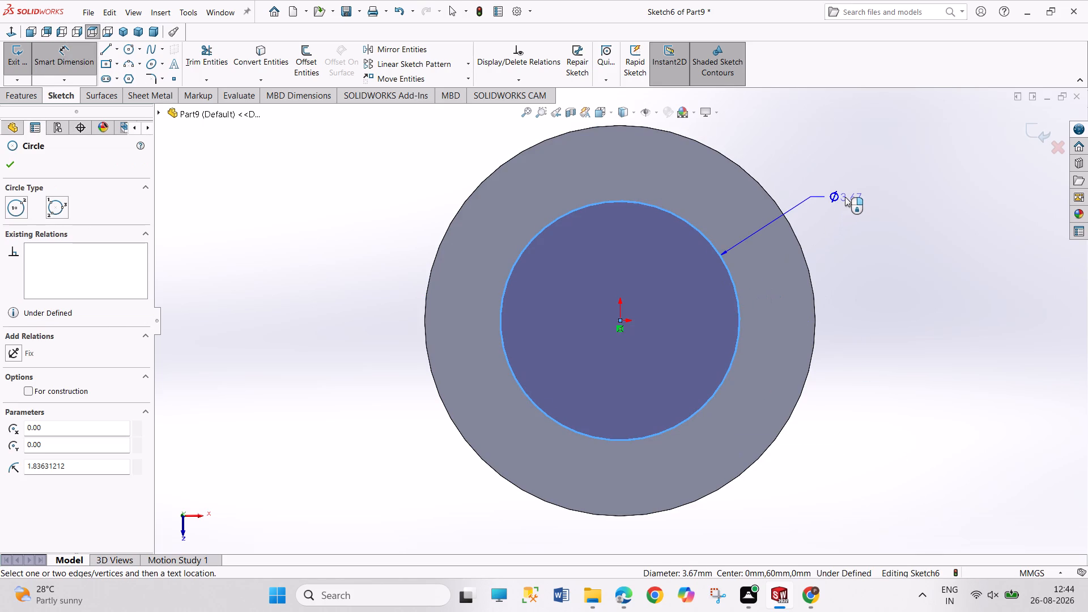
left_click(845, 197)
key("4")
key("Return")
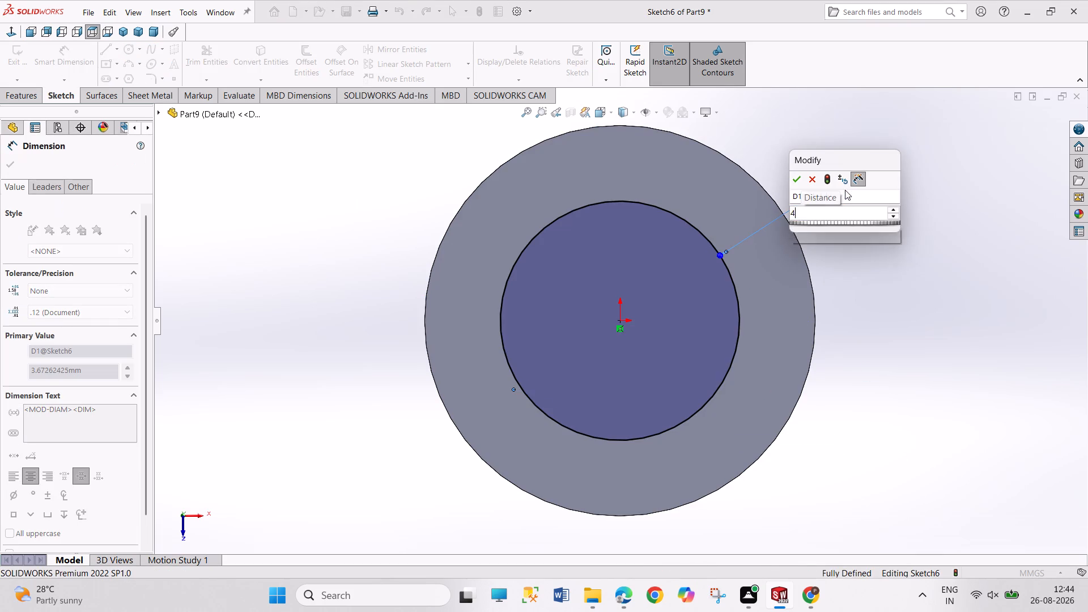
right_click(900, 300)
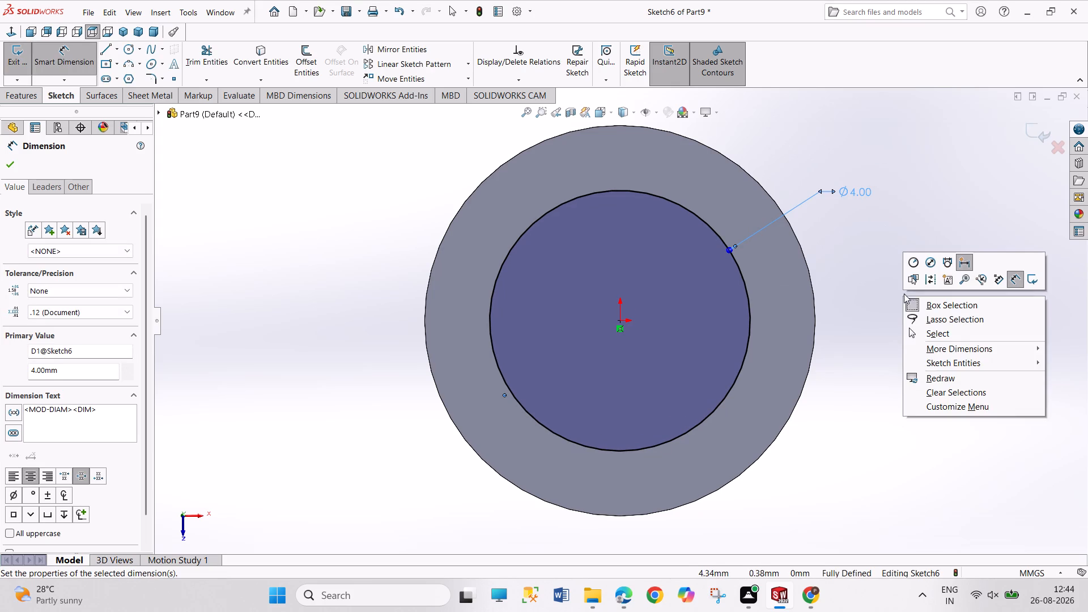
left_click(937, 336)
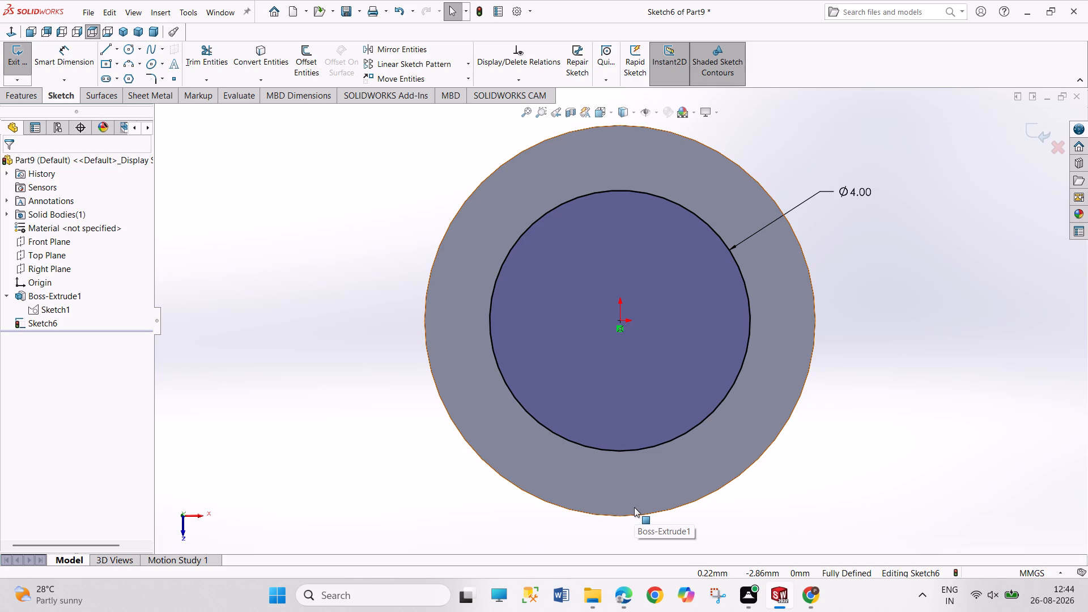
left_click_drag(238, 277, 276, 349)
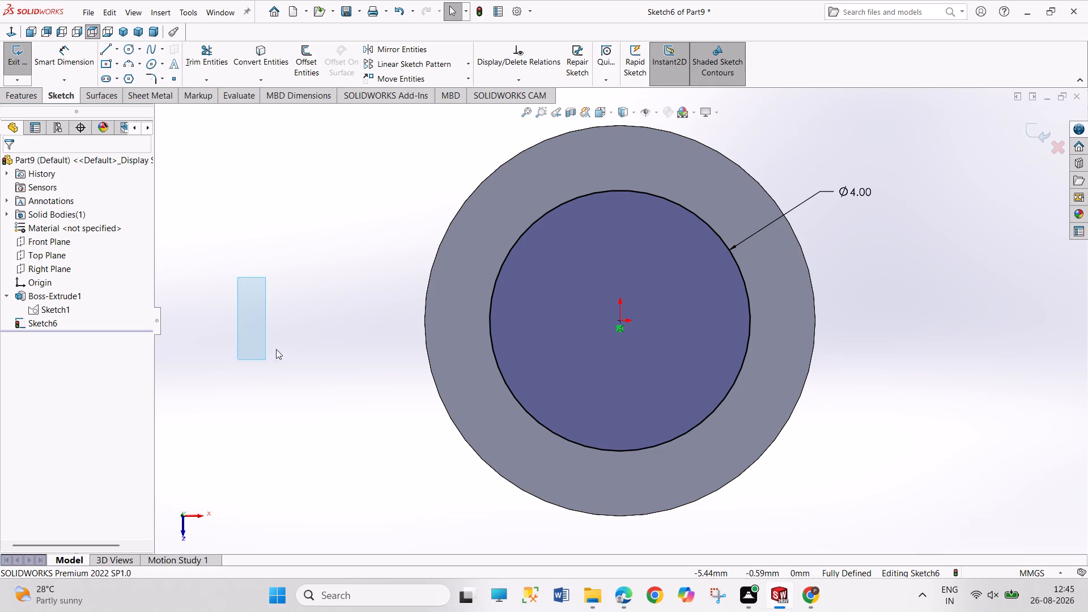
left_click_drag(276, 349, 279, 345)
left_click_drag(249, 308, 261, 330)
left_click(14, 73)
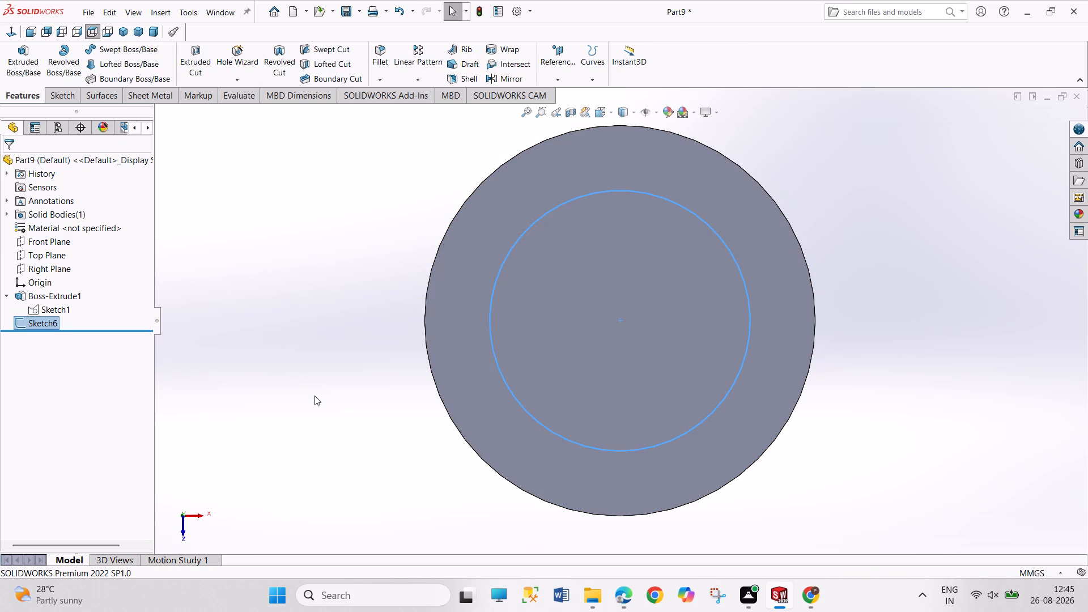
left_click(339, 397)
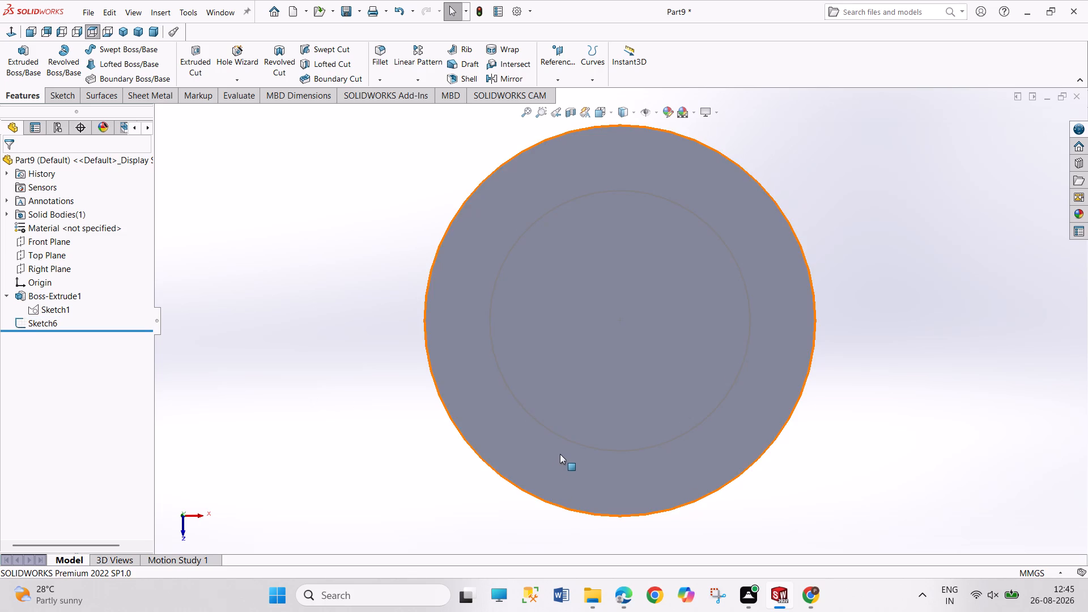
Start a new sketch on the cylinder's top face, convert the existing 4 mm circle into it, and exit the sketch.
left_click(569, 440)
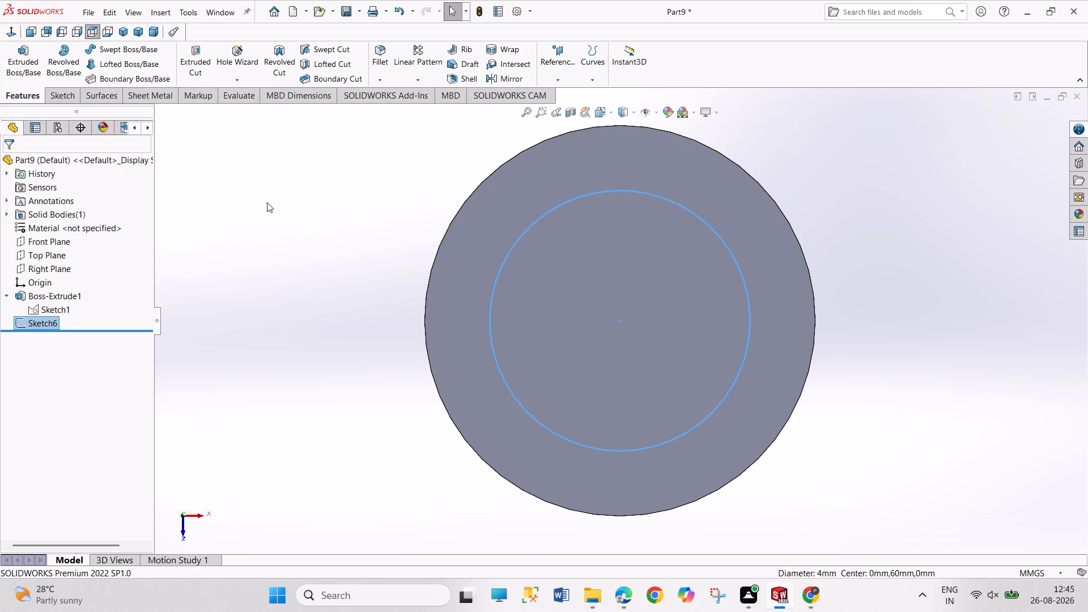
left_click(68, 96)
left_click(267, 61)
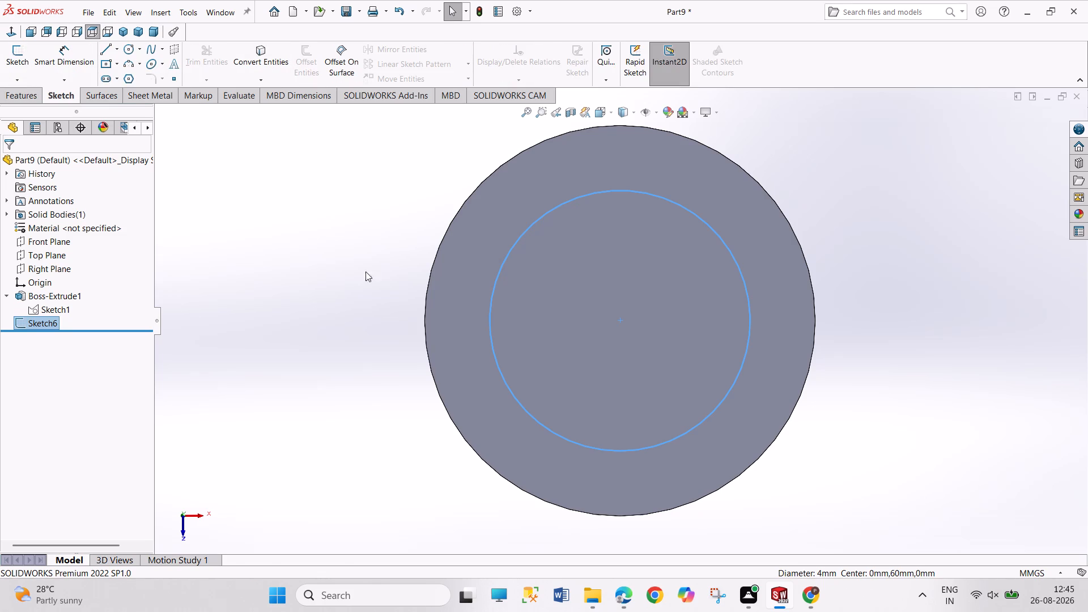
left_click(479, 376)
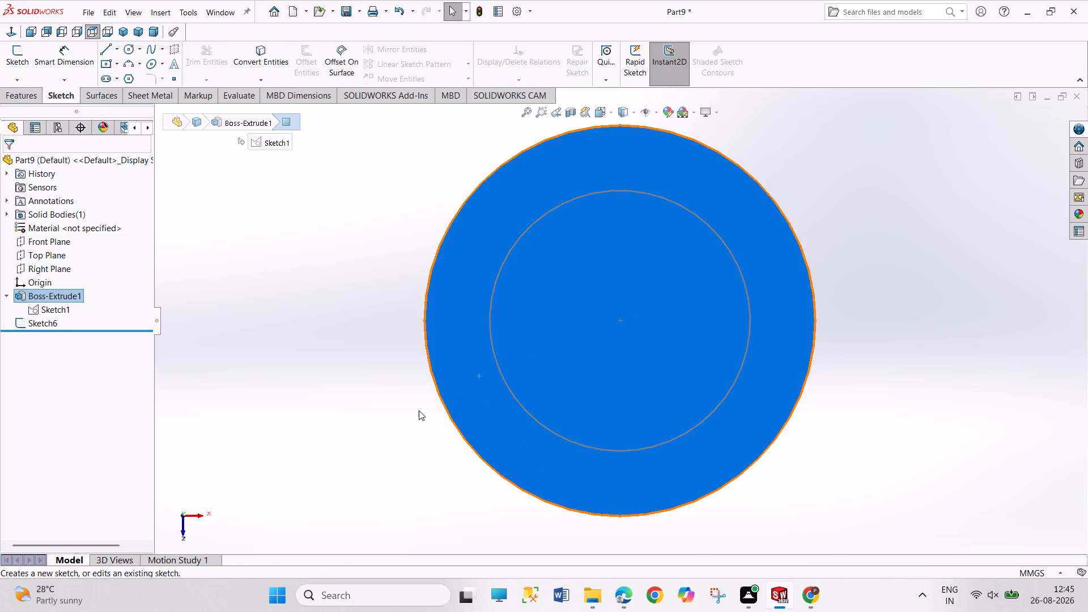
left_click(418, 410)
left_click(454, 409)
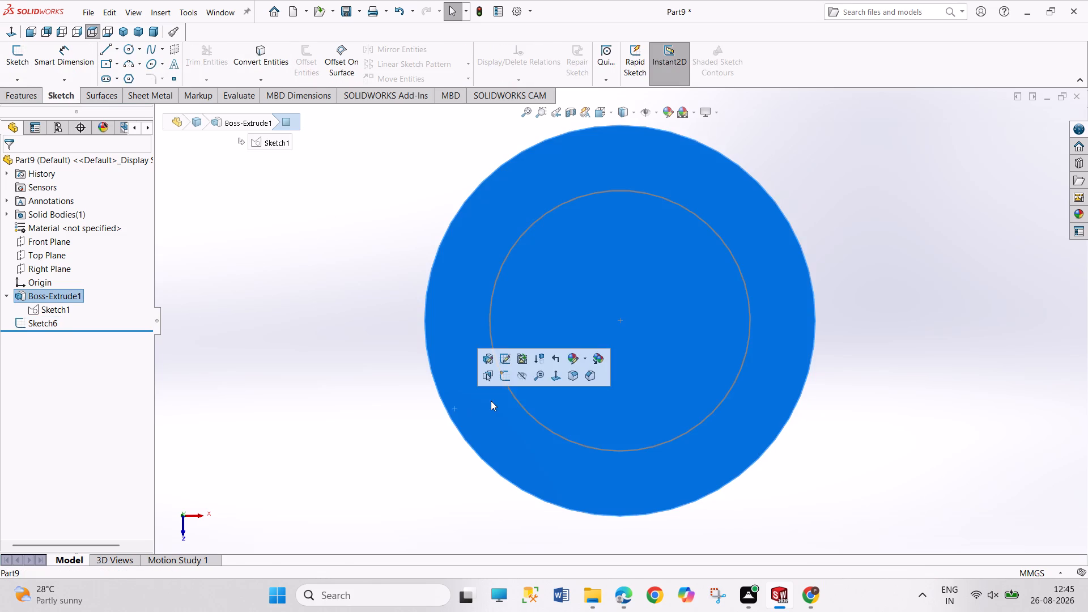
left_click(505, 377)
left_click(347, 377)
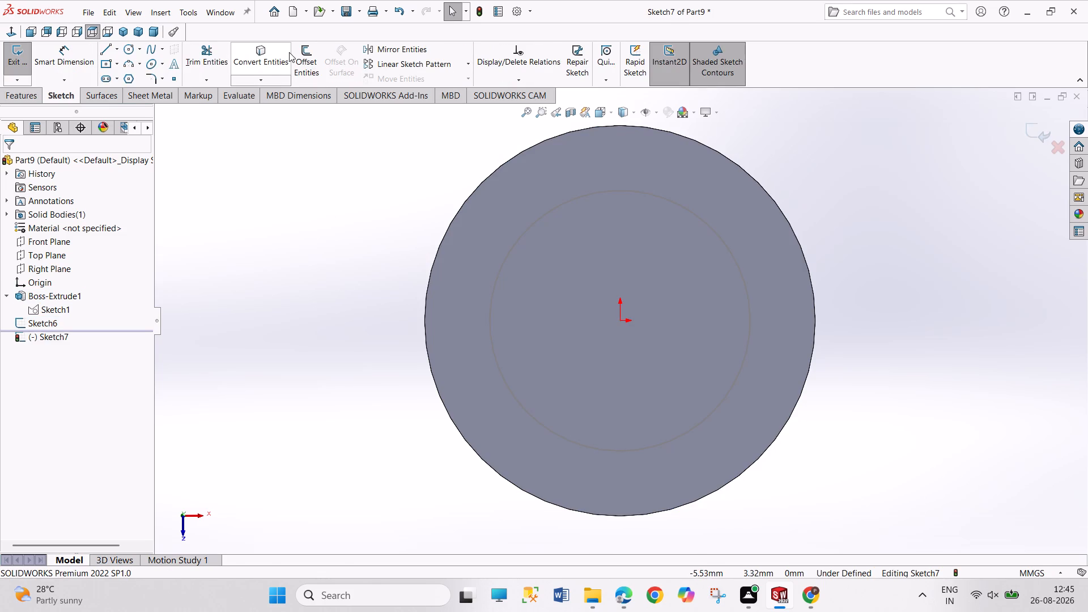
left_click(289, 52)
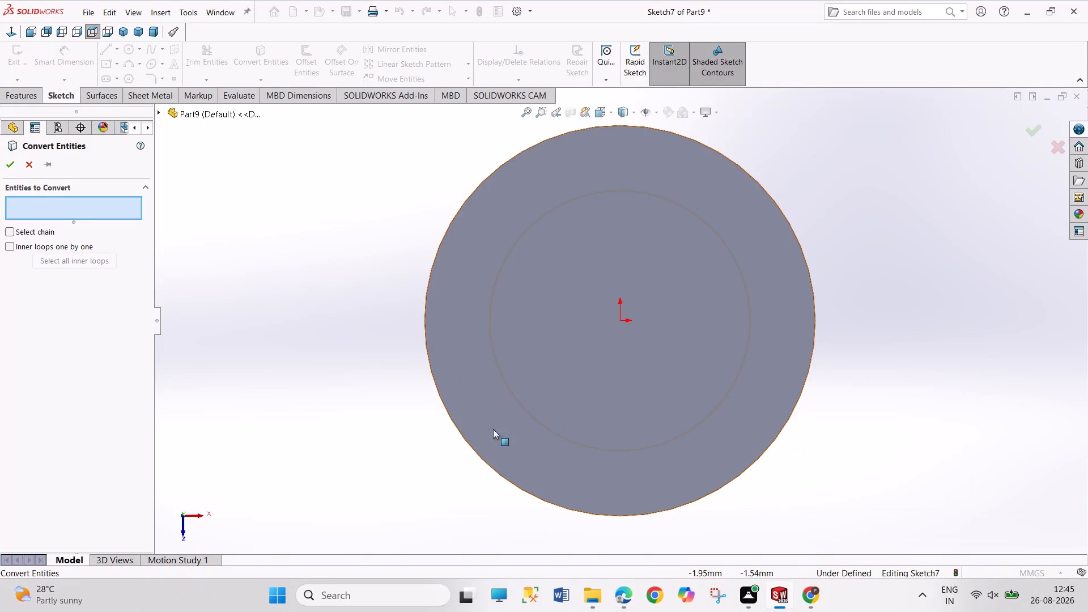
left_click(601, 447)
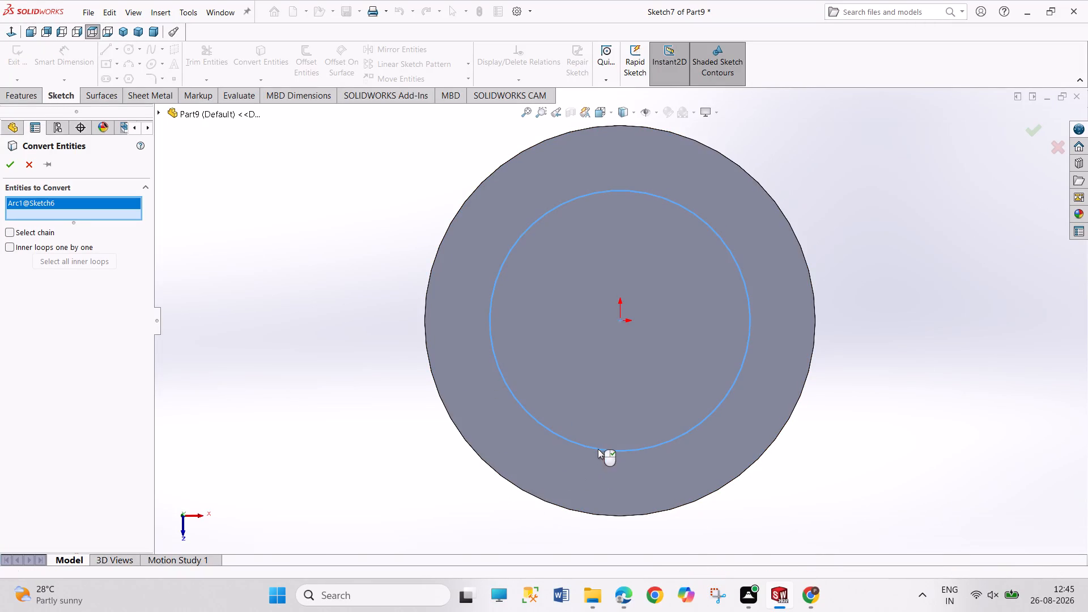
left_click(7, 162)
left_click(215, 225)
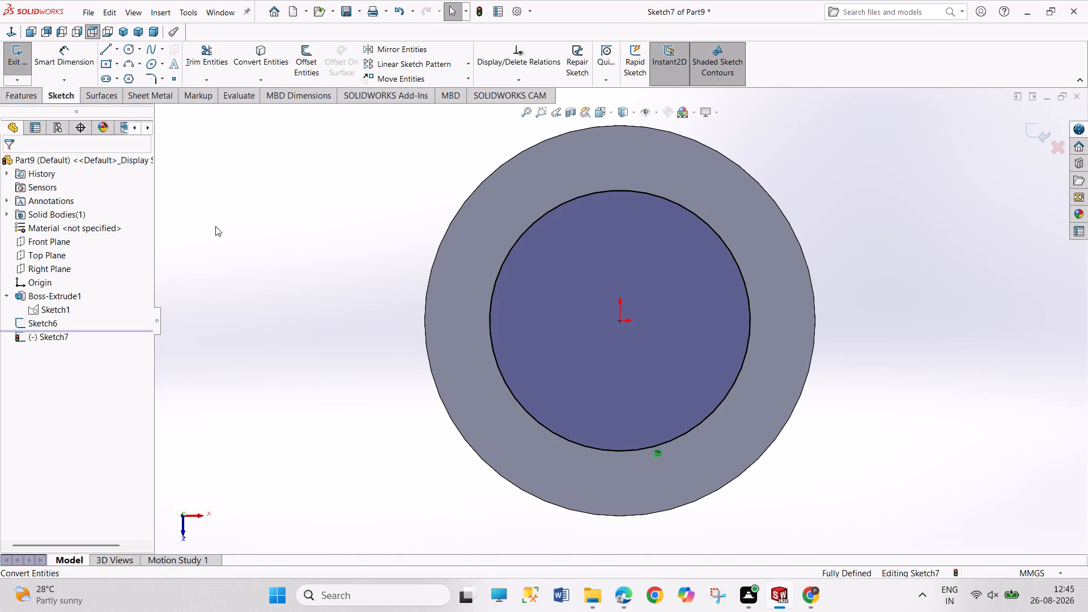
left_click(12, 62)
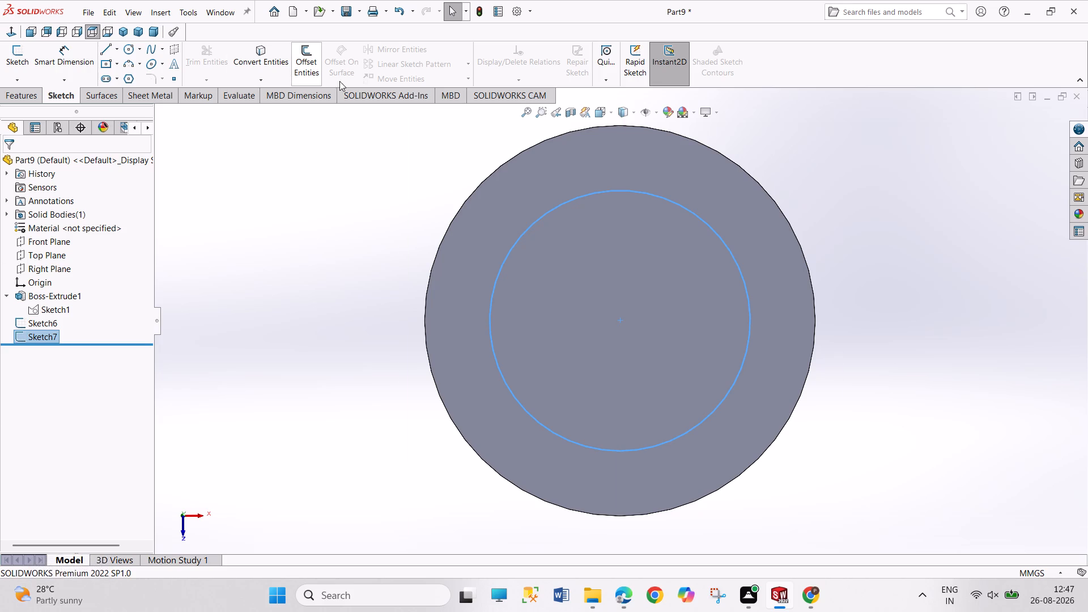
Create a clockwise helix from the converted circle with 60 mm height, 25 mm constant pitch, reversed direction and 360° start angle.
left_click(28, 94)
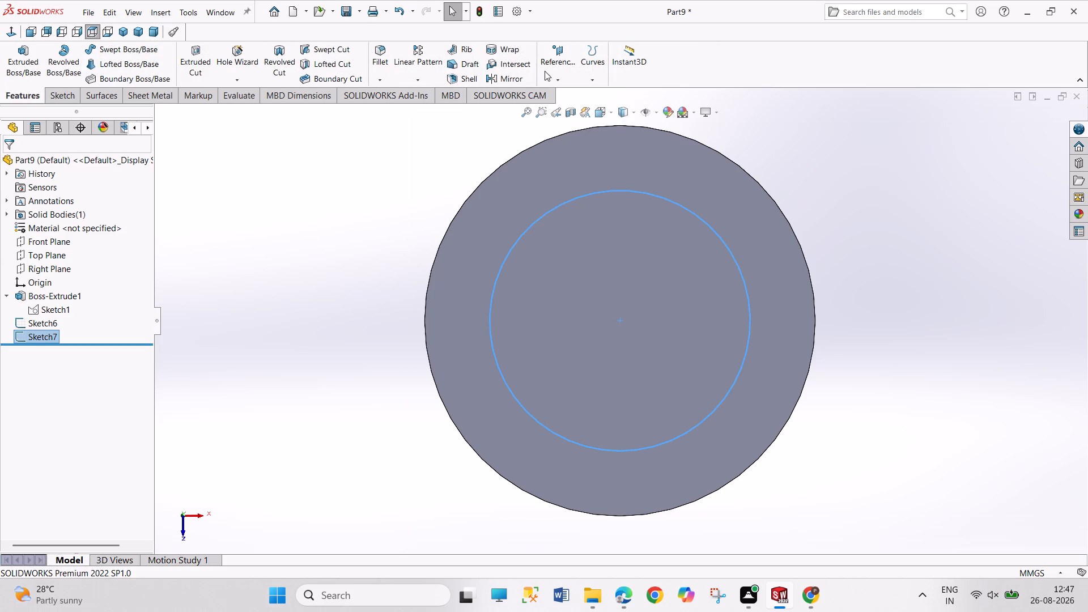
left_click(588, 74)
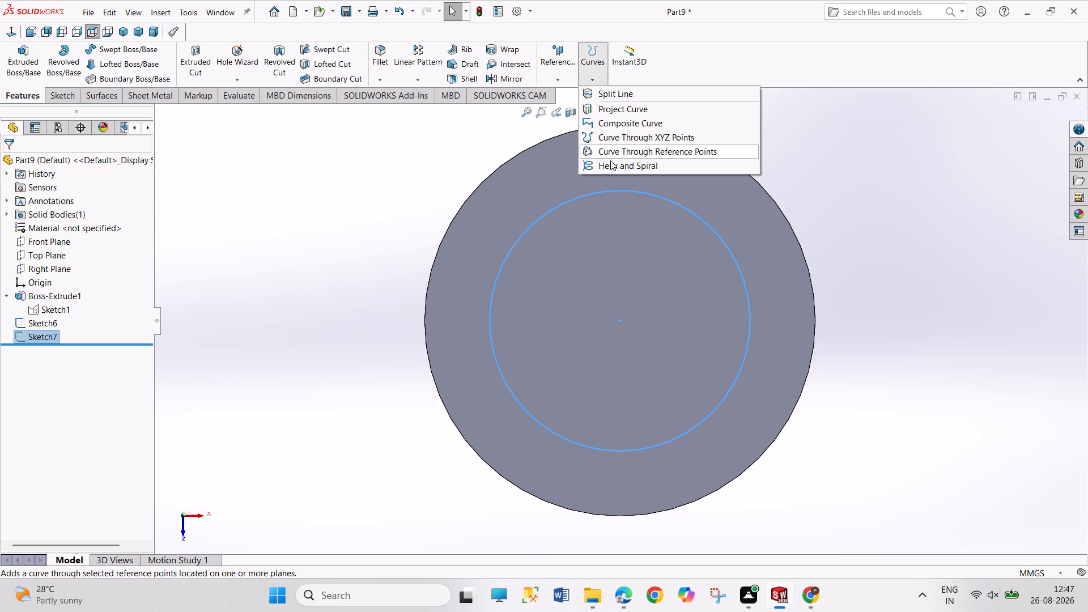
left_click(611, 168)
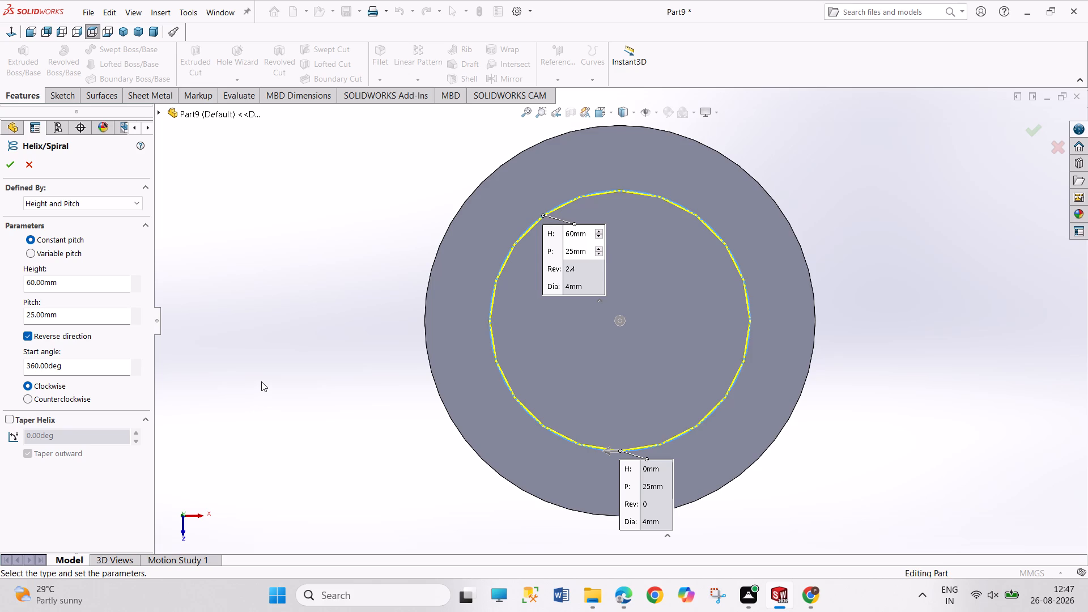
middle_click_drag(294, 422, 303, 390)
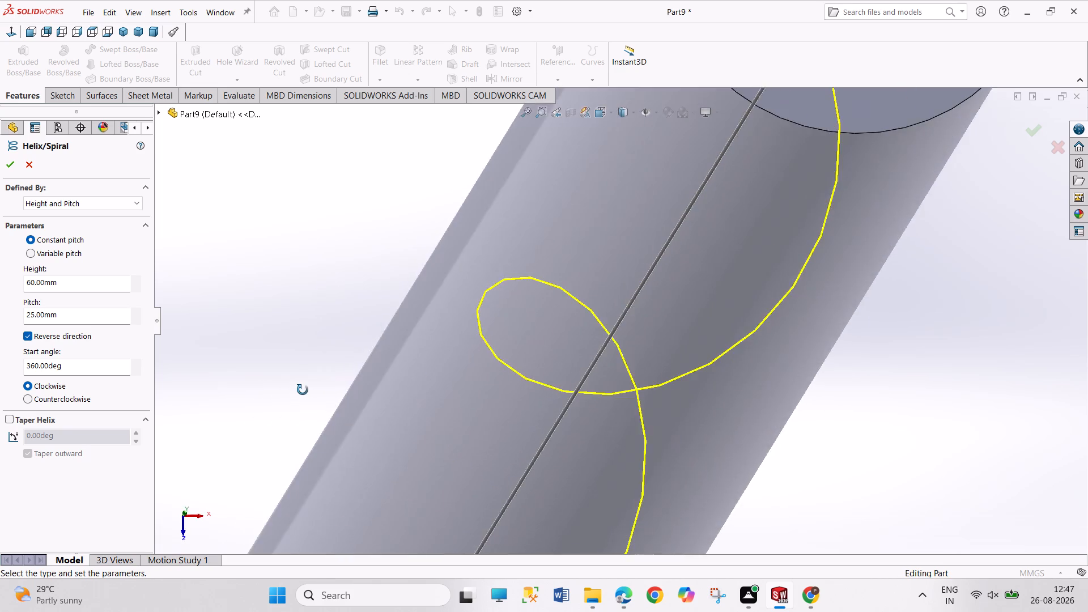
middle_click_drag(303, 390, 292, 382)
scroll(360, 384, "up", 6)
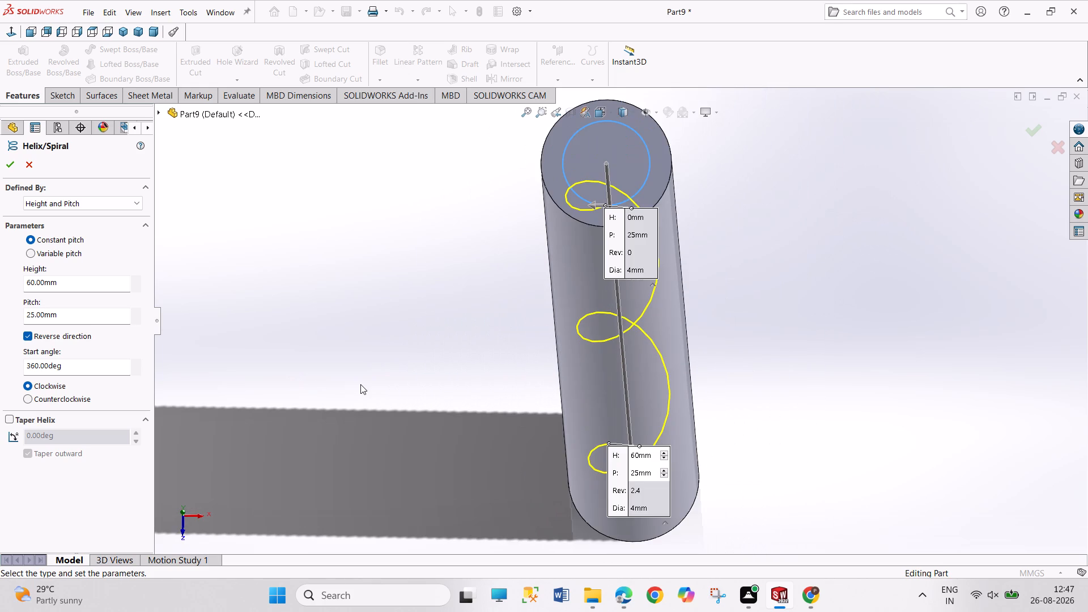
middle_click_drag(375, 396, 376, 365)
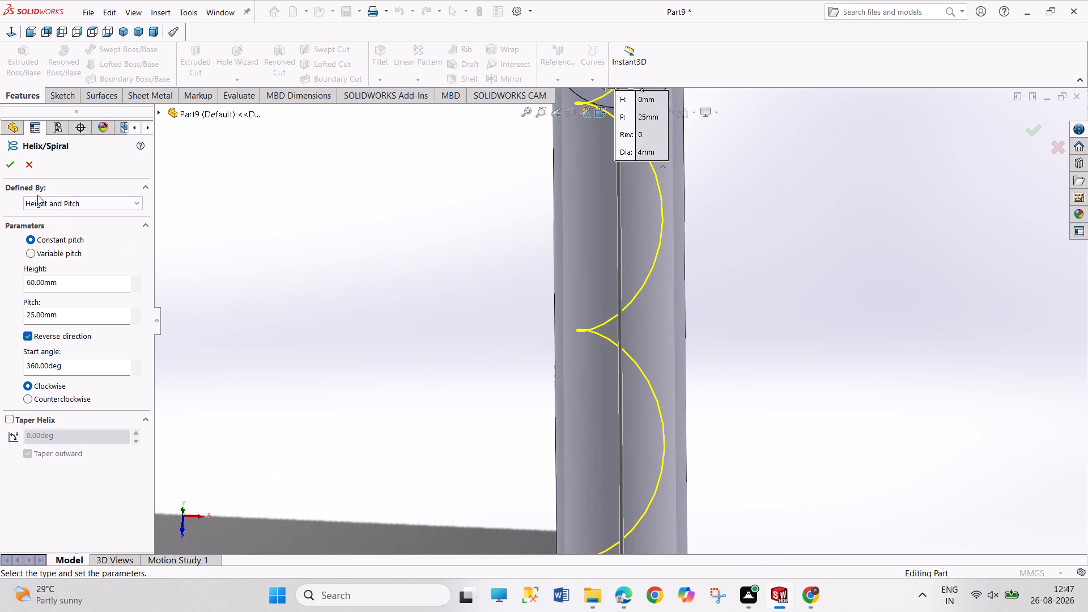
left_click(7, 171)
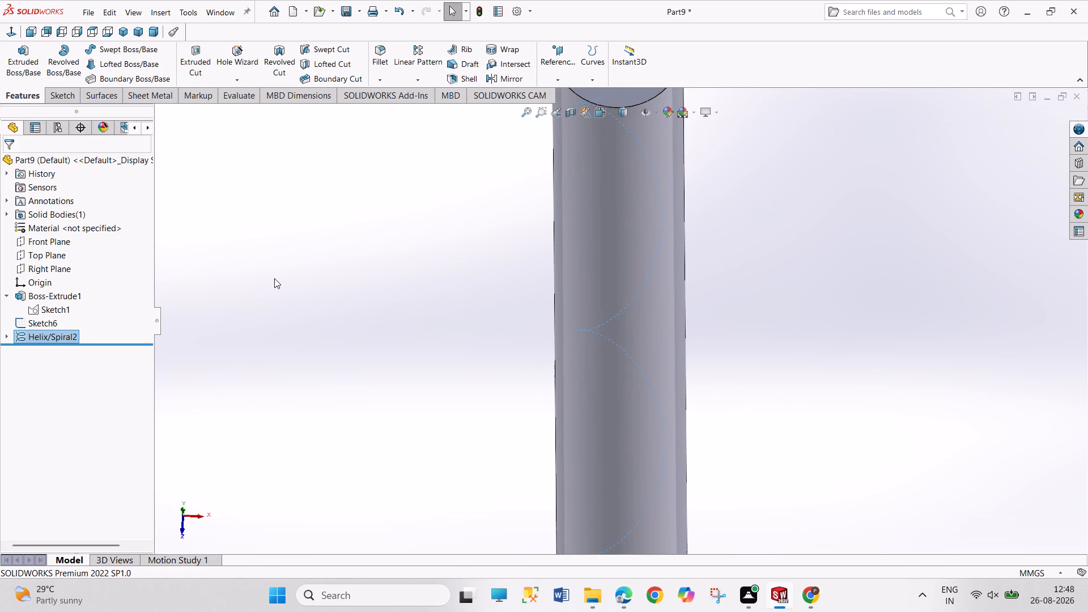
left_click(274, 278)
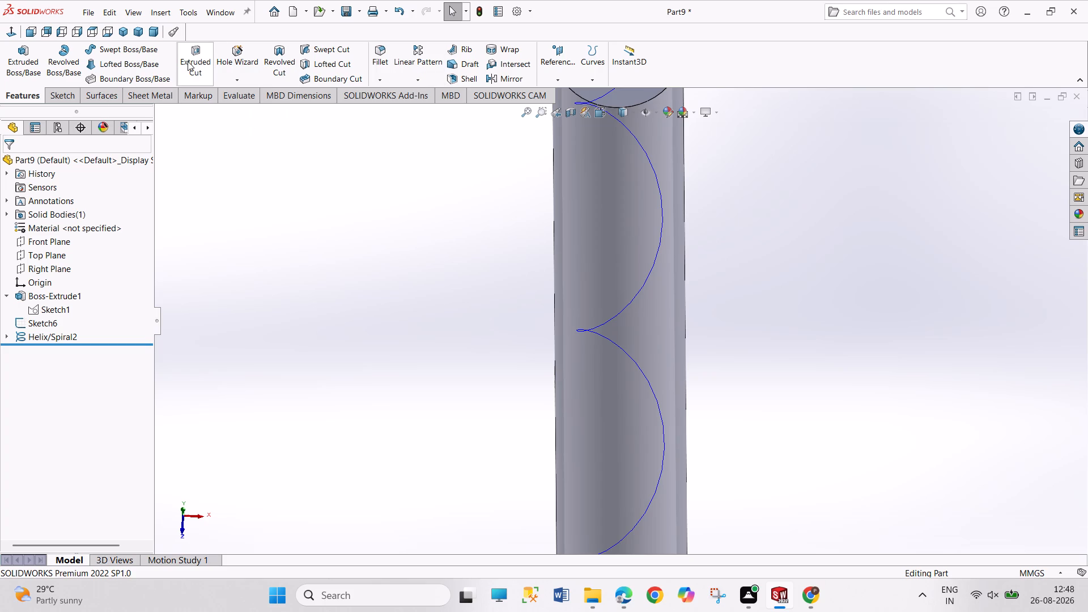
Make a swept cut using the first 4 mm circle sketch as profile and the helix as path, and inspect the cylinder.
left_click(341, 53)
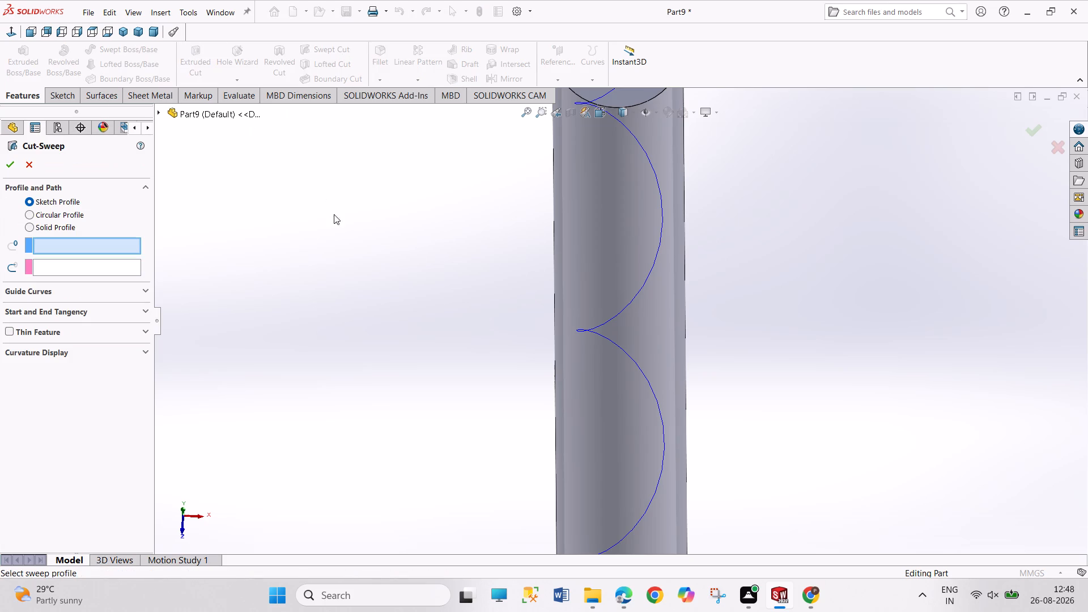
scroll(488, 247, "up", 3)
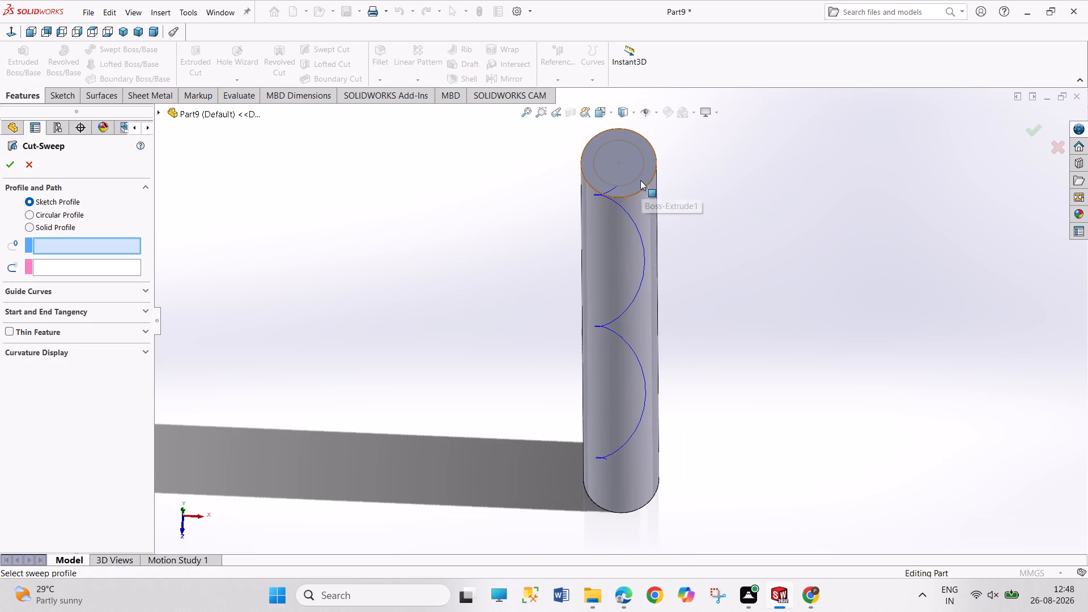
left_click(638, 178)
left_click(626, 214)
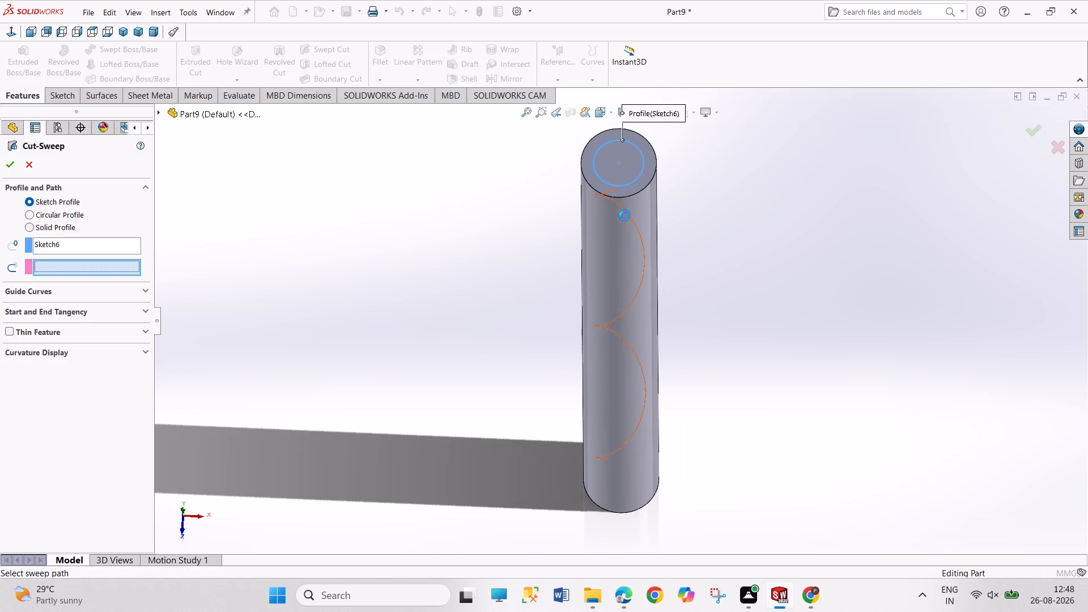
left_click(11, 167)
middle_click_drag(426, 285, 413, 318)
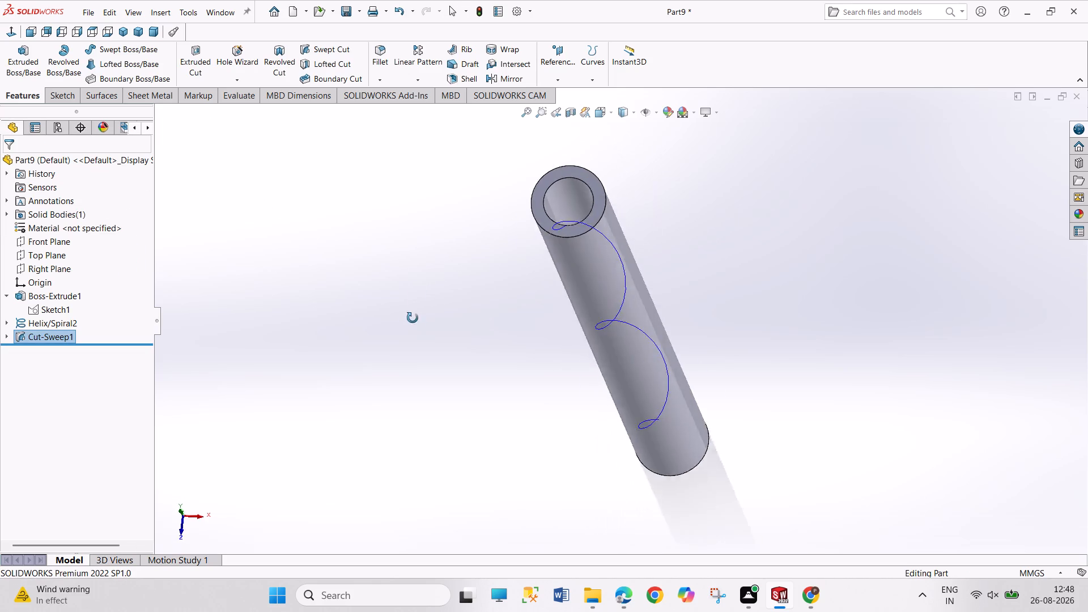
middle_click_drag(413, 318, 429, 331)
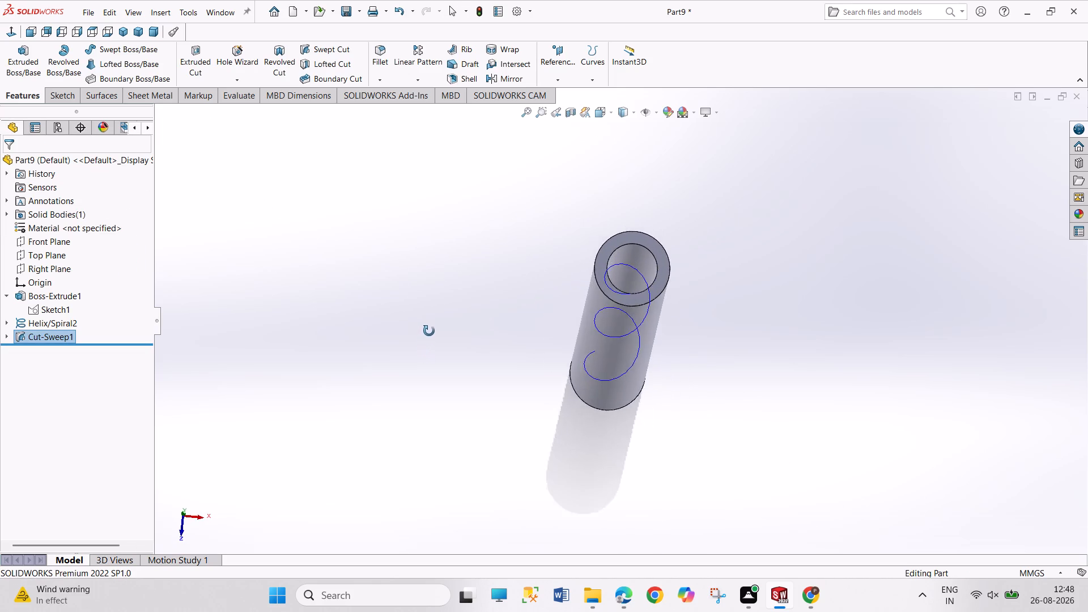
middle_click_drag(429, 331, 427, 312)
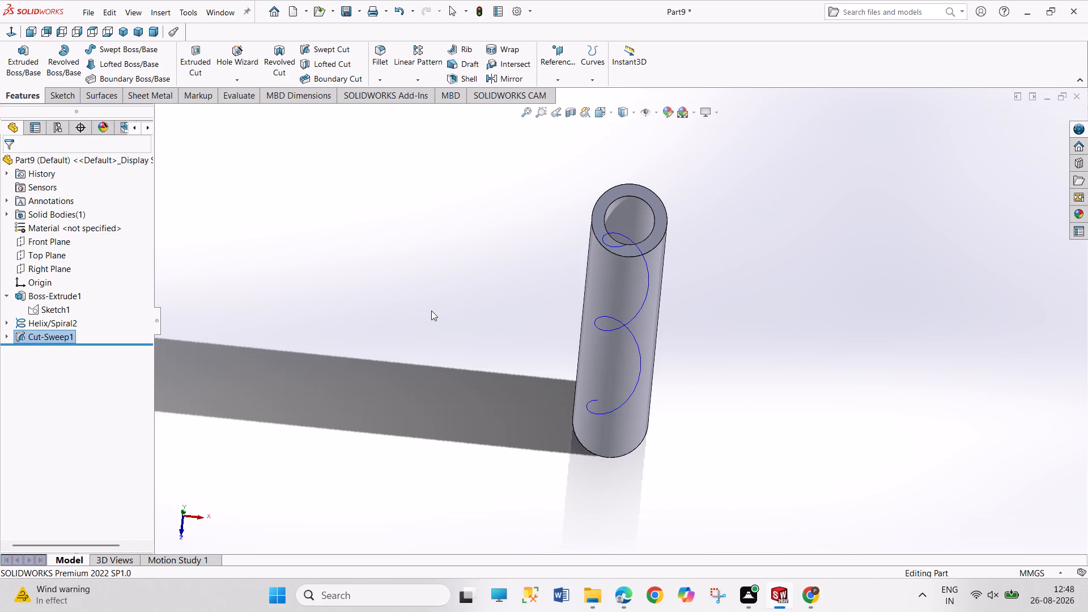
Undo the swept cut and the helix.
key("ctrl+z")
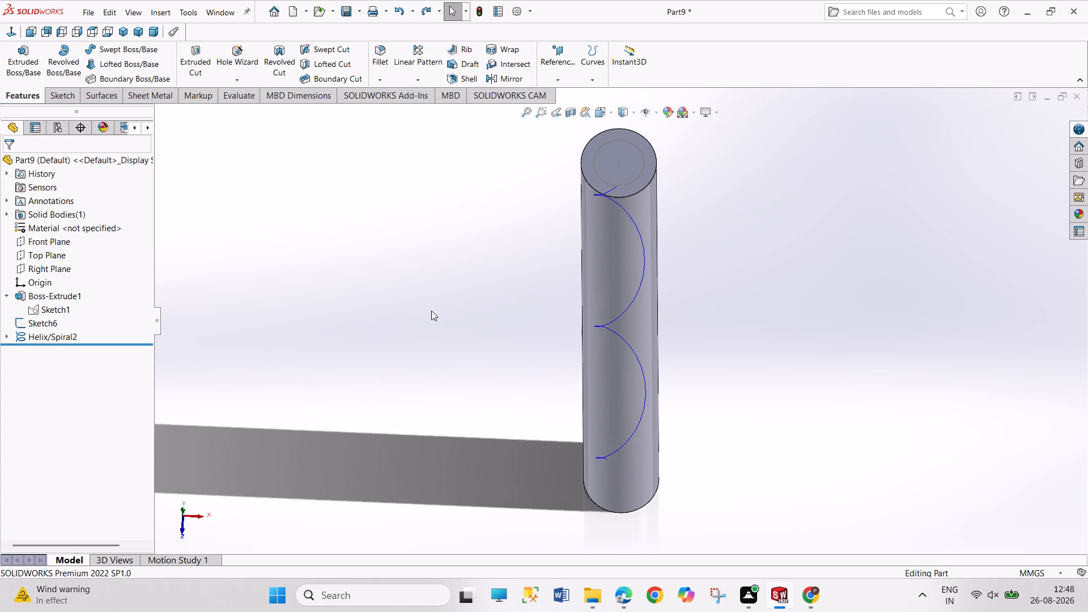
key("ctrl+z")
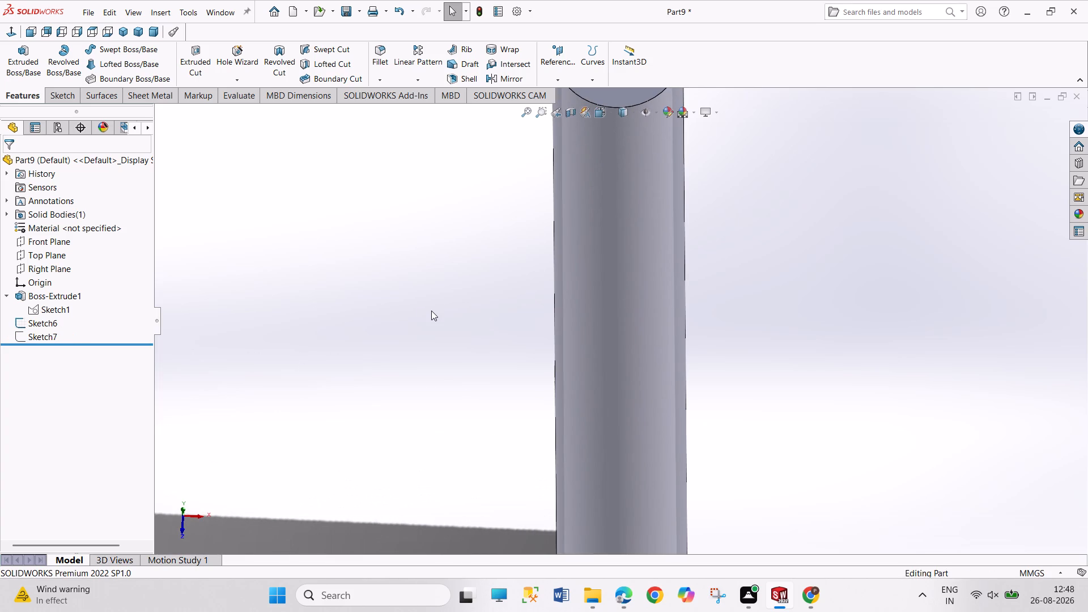
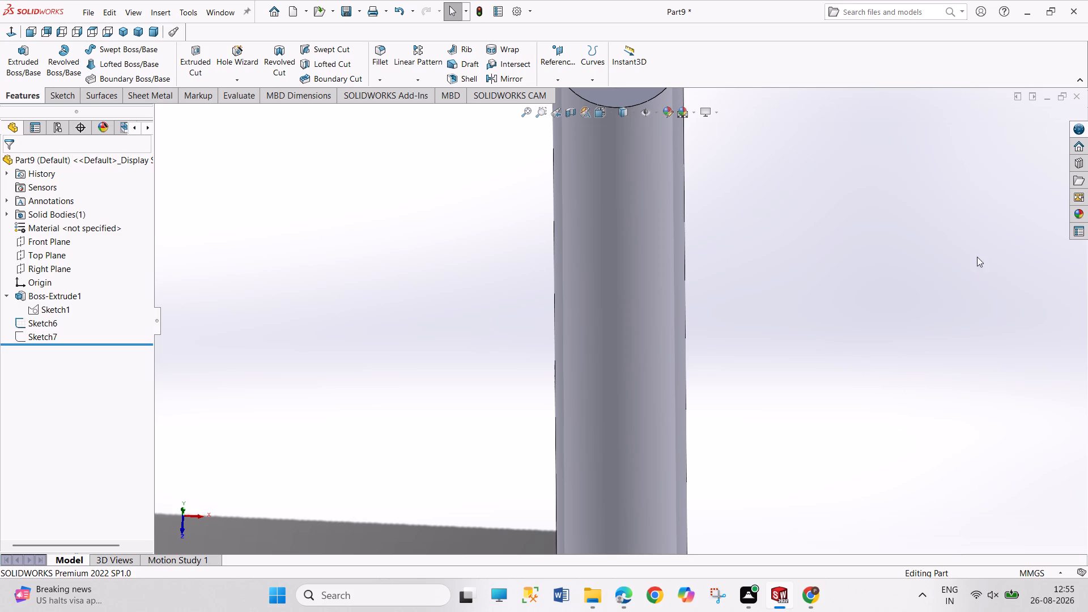
Undo the converted circle sketch and the original 4 mm circle sketch, going back to the plain extruded cylinder.
scroll(977, 215, "up", 2)
scroll(1048, 96, "up", 2)
key("ctrl+z")
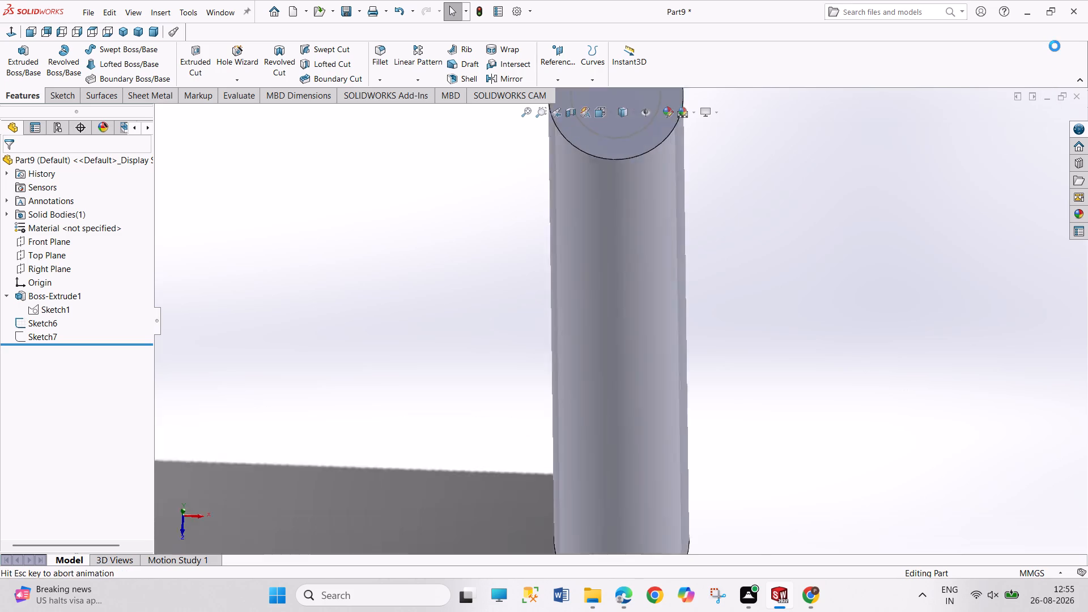
key("ctrl+z")
key("ctrl+z")
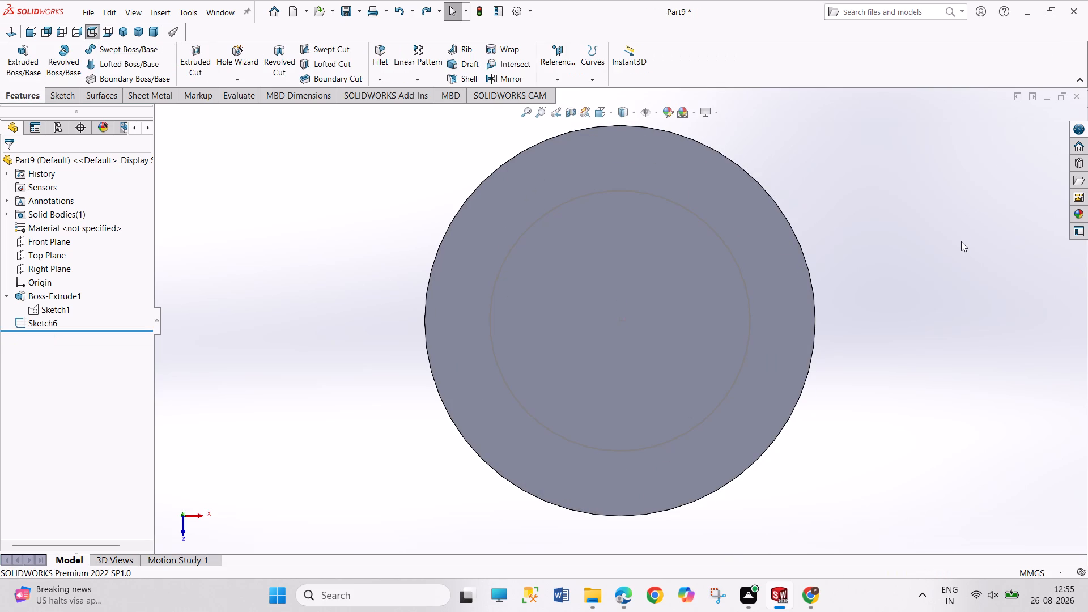
key("ctrl+z")
key("ctrl+z")
key("ctrl+z")
key("ctrl+z")
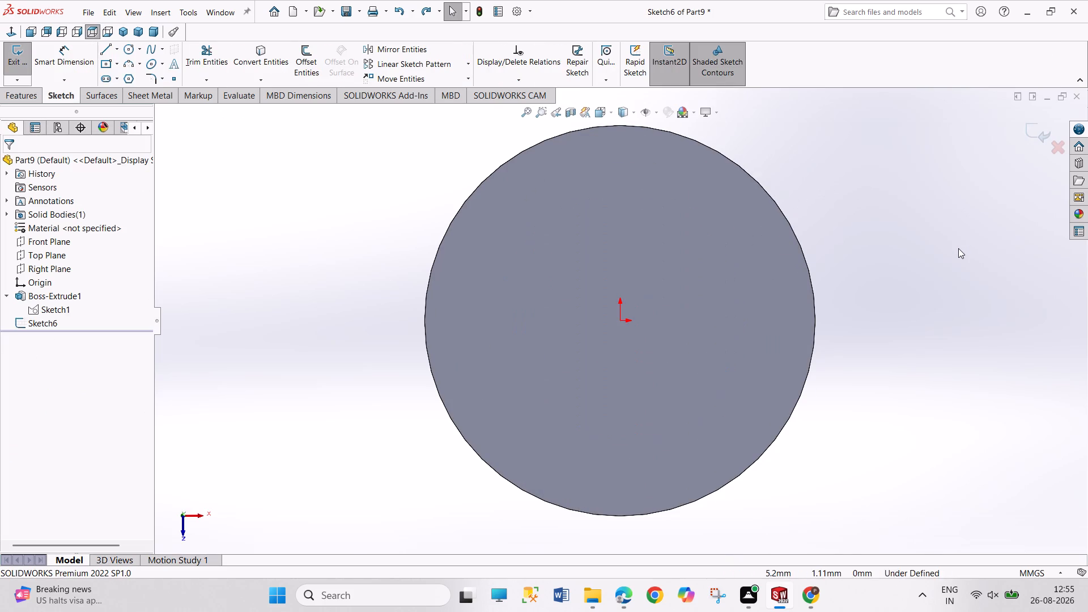
key("ctrl+z")
key("ctrl+z")
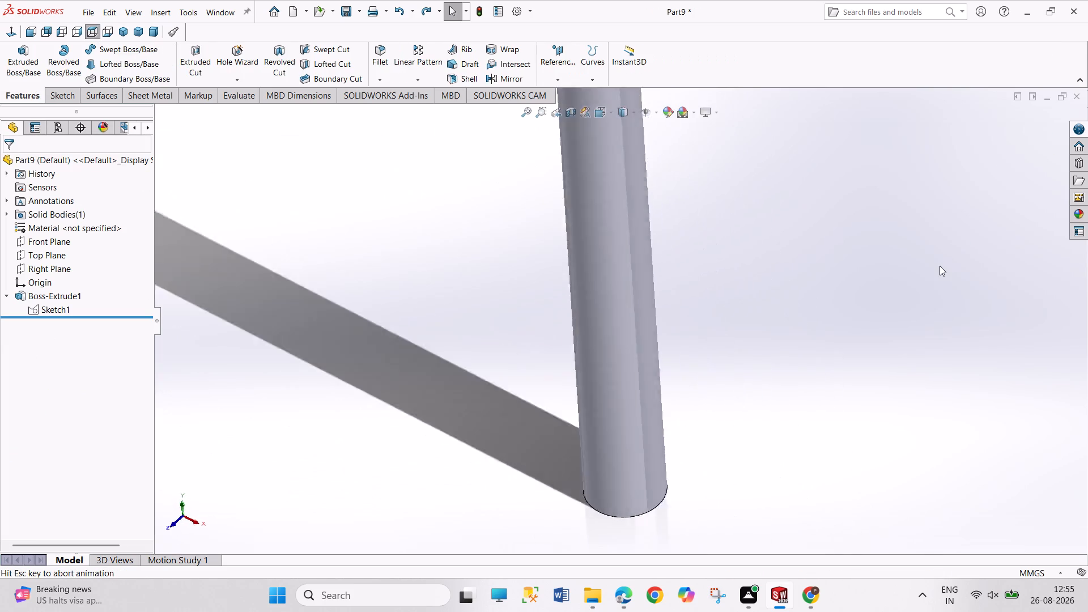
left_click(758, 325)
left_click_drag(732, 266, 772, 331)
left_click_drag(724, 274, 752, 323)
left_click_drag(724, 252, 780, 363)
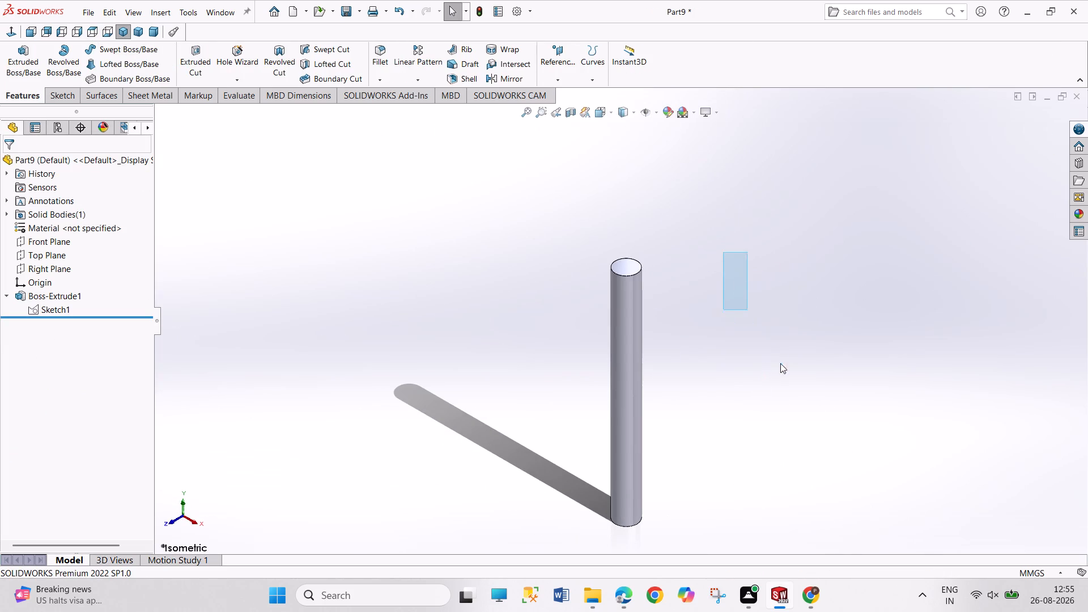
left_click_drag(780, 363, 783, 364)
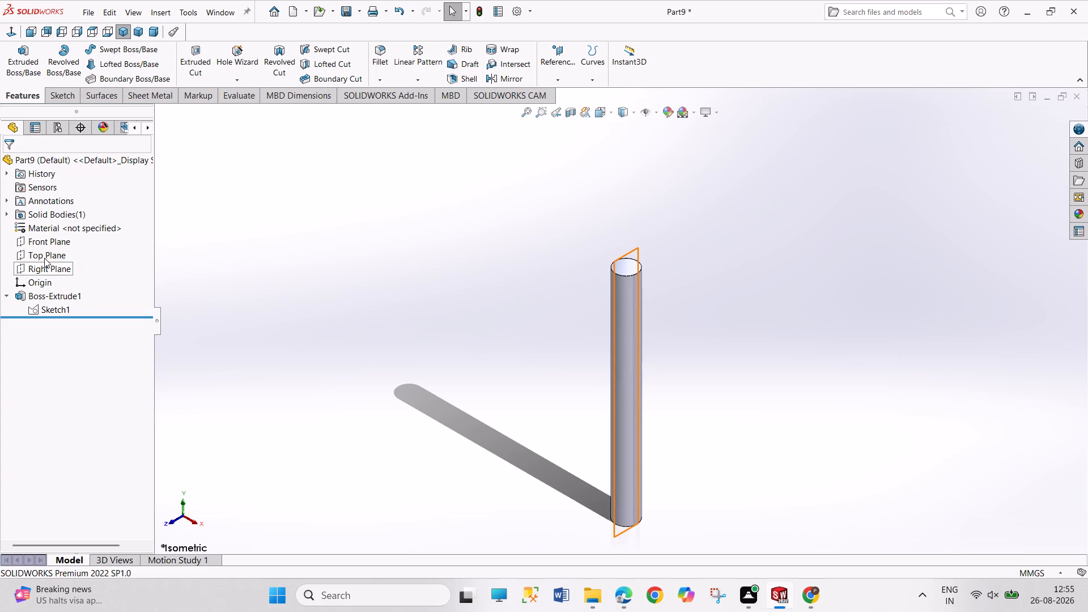
Start a new sketch on the cylinder's top face.
left_click(631, 266)
left_click(682, 237)
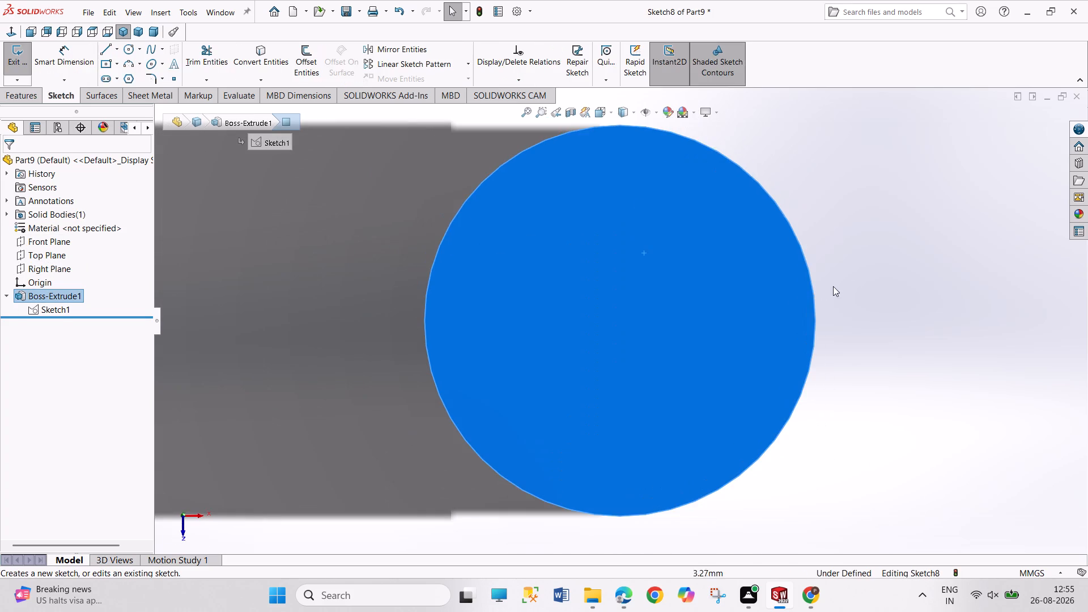
left_click(903, 261)
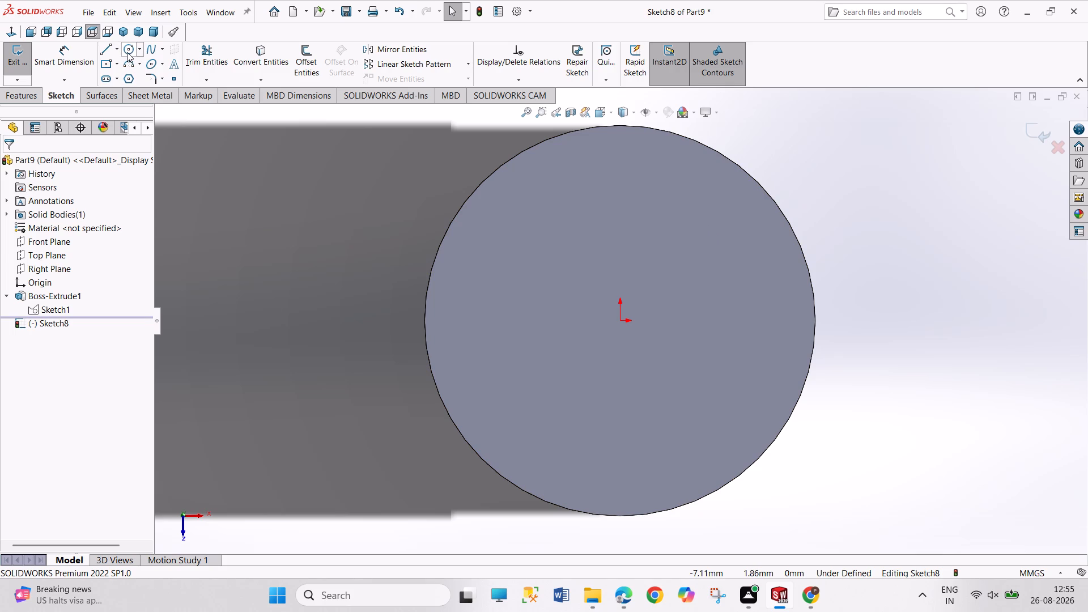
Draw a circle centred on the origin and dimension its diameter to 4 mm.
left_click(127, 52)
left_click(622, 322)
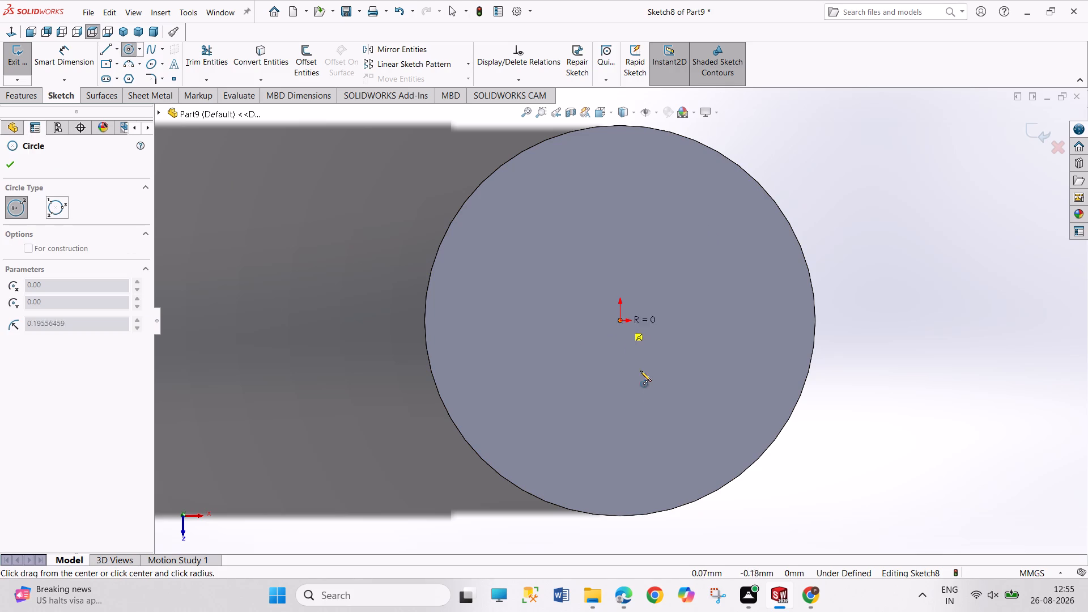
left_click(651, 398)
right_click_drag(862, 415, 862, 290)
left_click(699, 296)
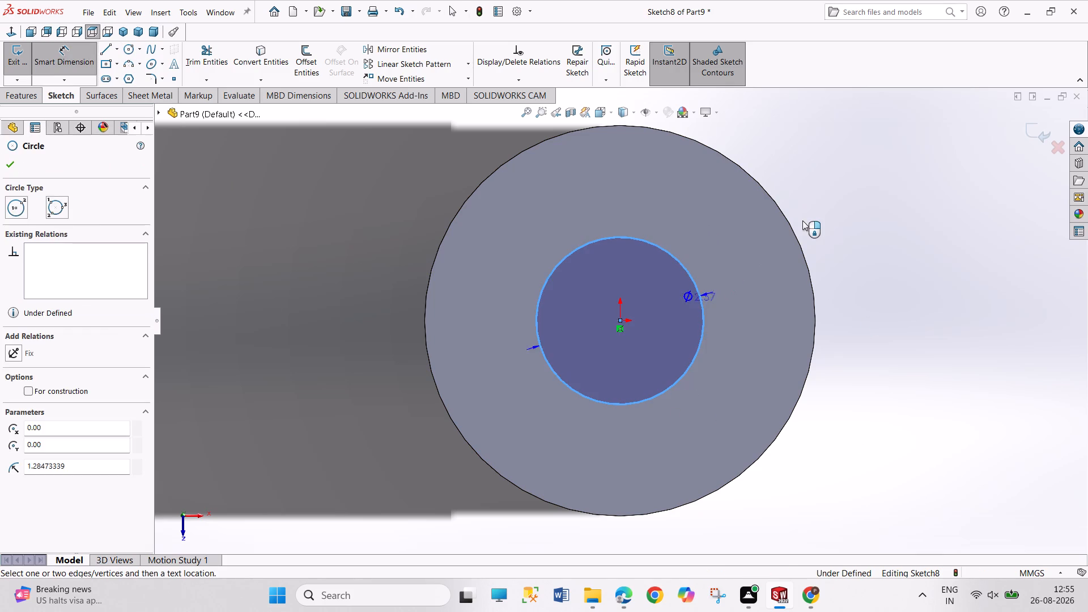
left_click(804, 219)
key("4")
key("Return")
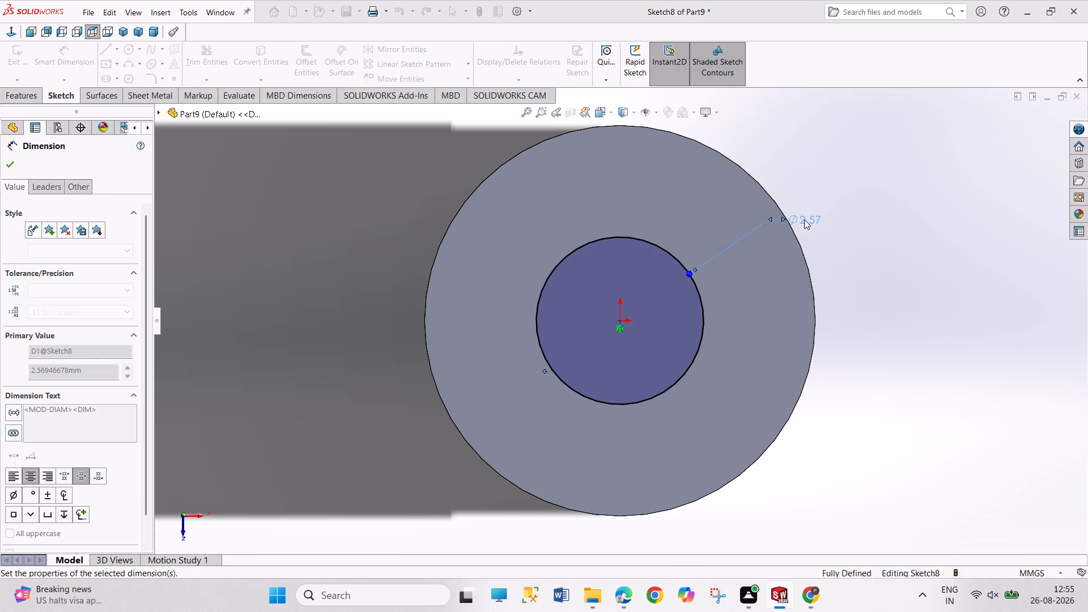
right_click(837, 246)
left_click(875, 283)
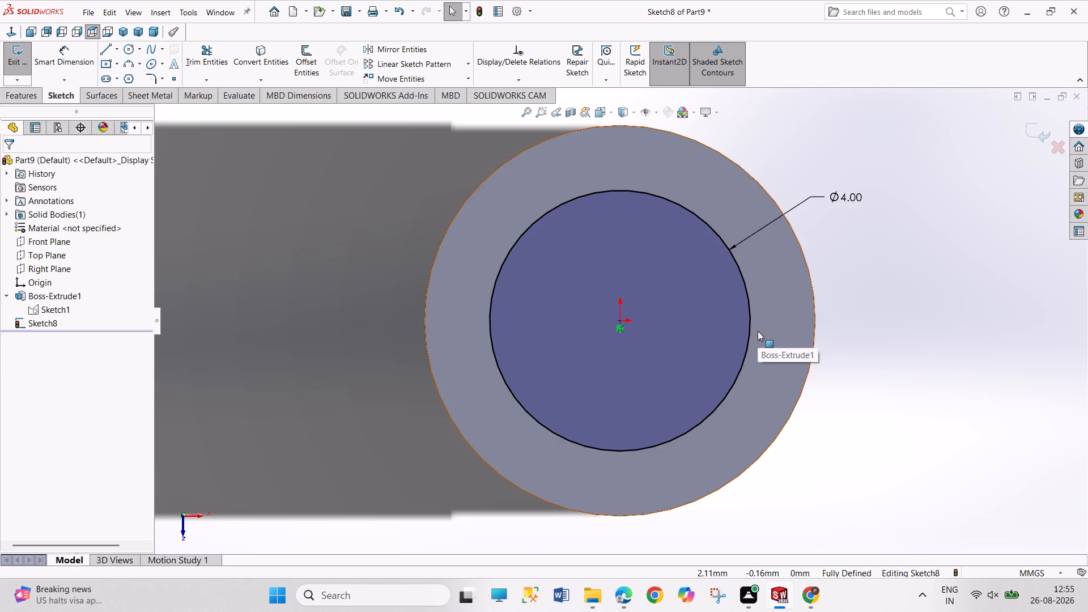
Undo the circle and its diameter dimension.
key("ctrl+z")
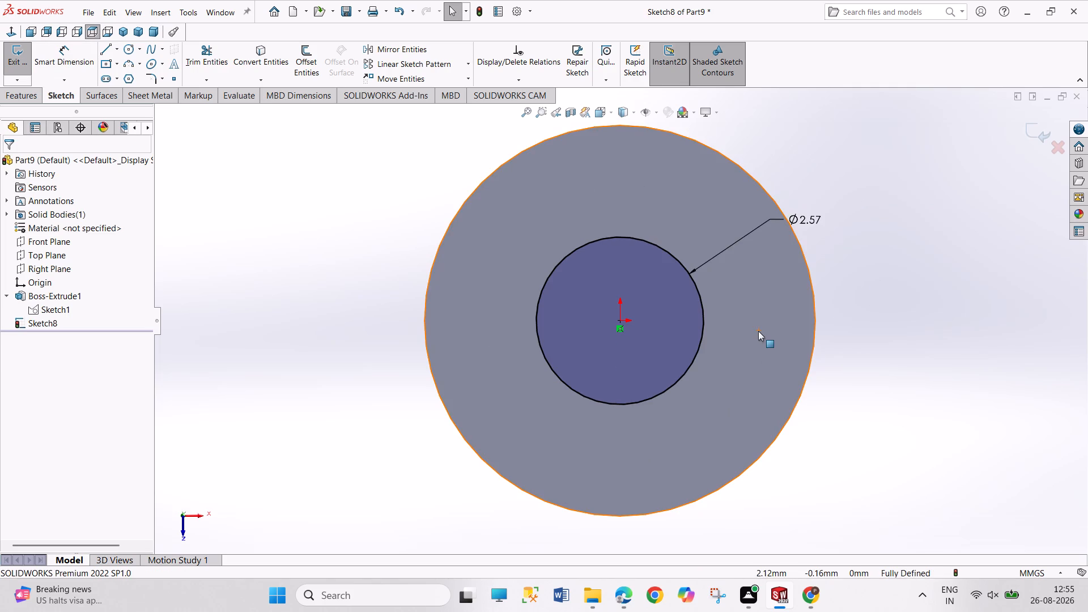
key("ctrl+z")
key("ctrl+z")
Convert the top face's outer circular edge into the sketch and exit the sketch.
left_click(792, 411)
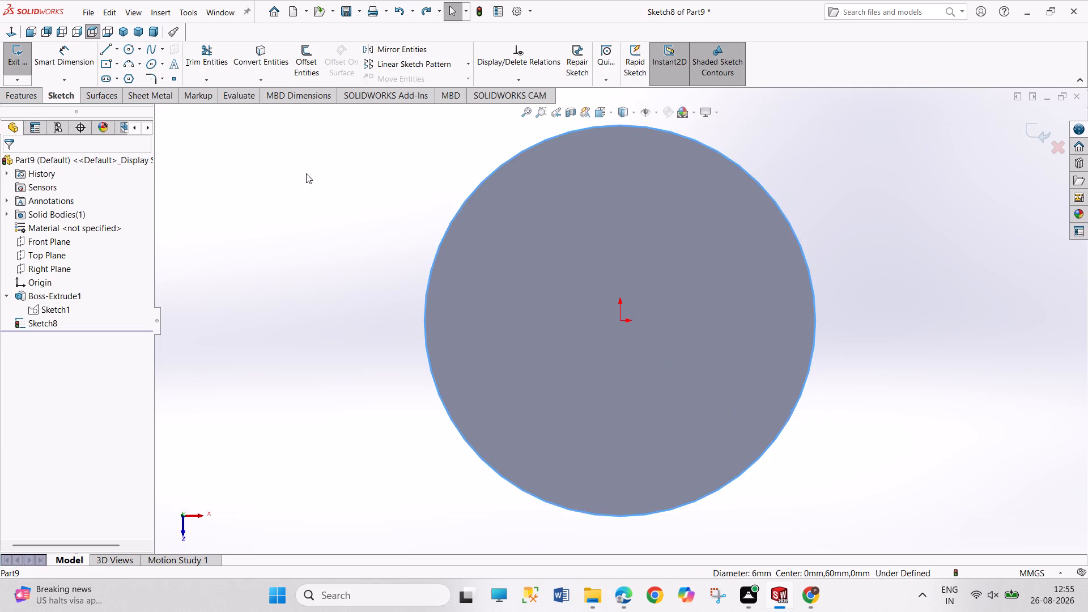
left_click(258, 57)
left_click(344, 344)
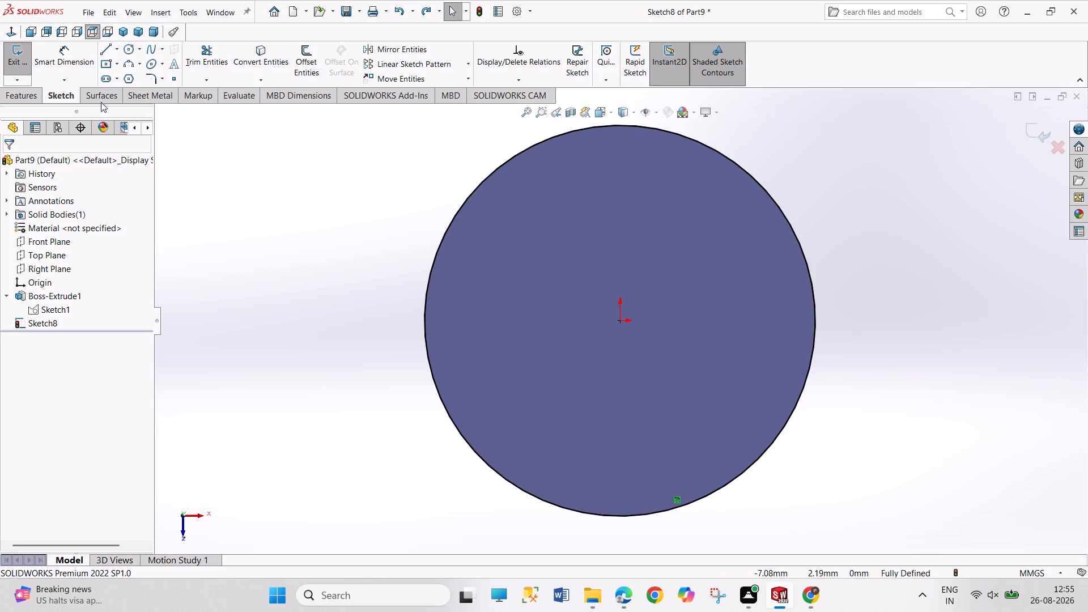
left_click(12, 51)
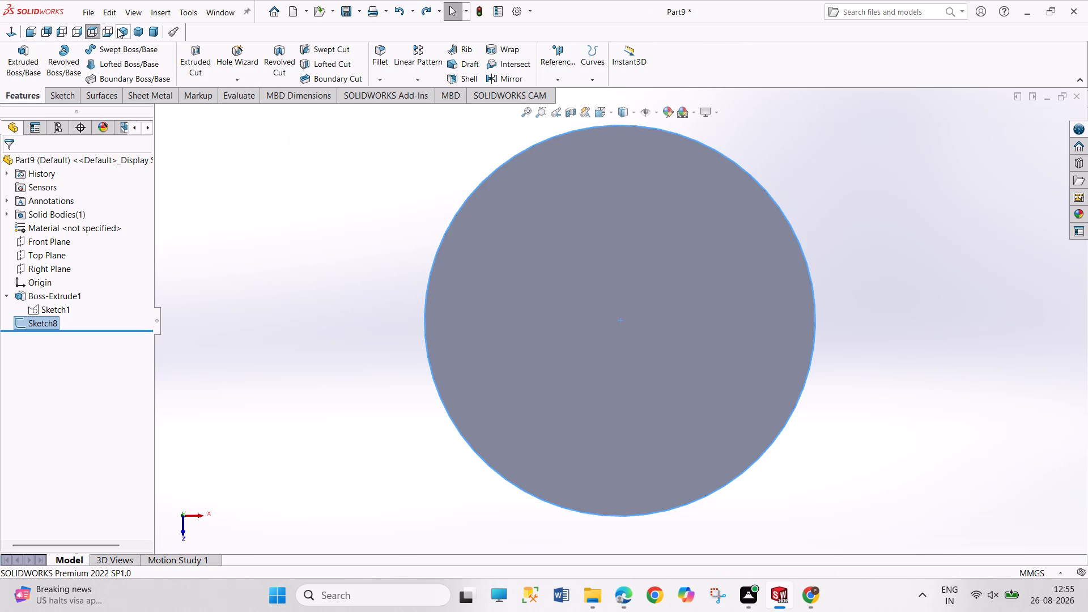
Create a clockwise helix from the converted edge circle with 60 mm height, 25 mm constant pitch, reversed direction and 360° start angle.
left_click_drag(118, 28, 121, 35)
left_click(301, 261)
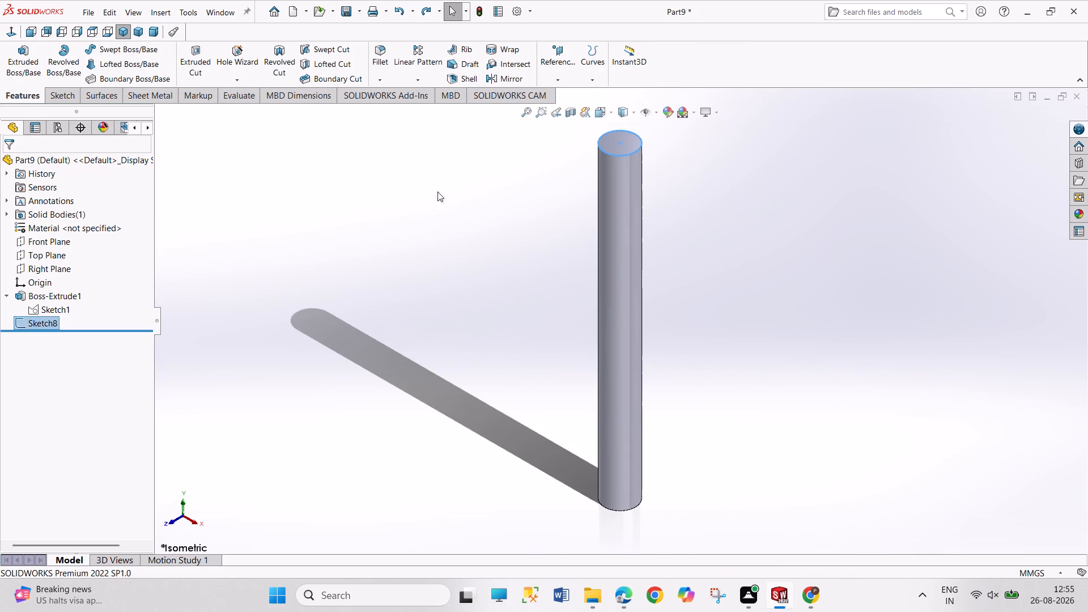
left_click(586, 69)
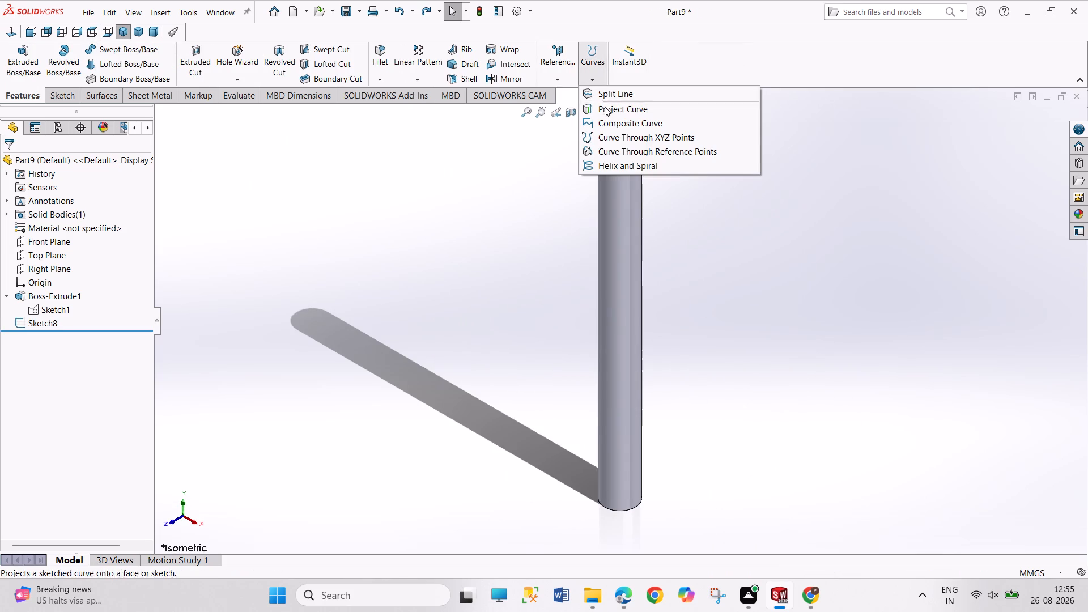
left_click(614, 168)
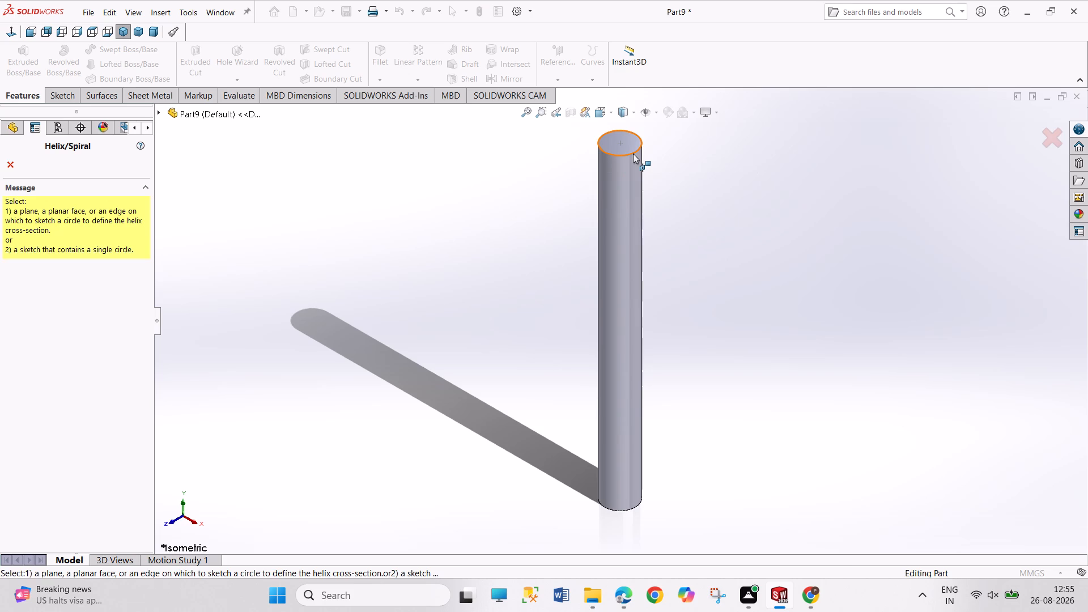
left_click(633, 153)
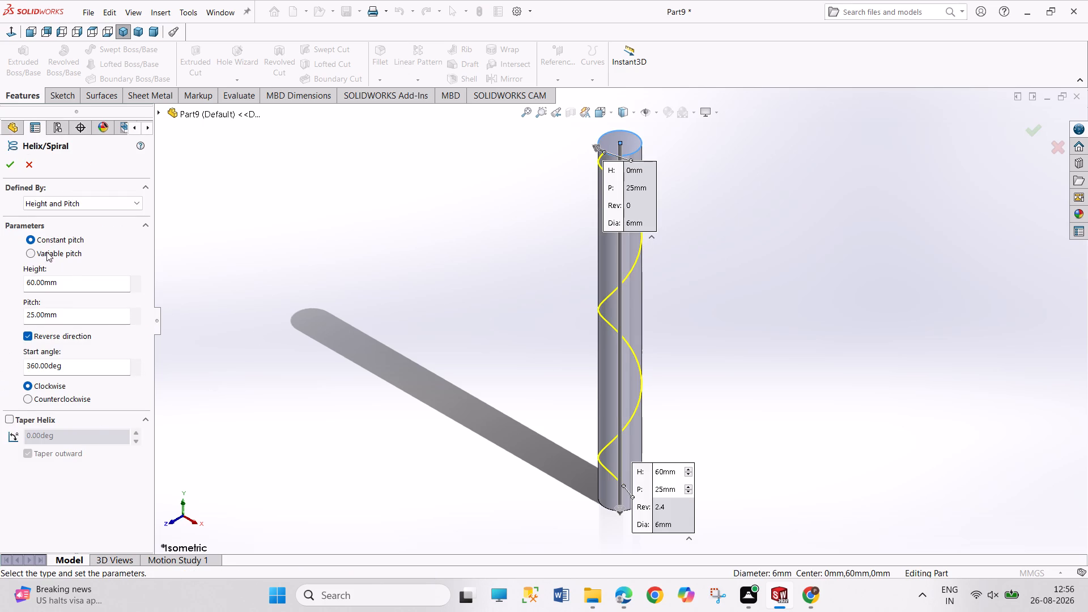
left_click(8, 168)
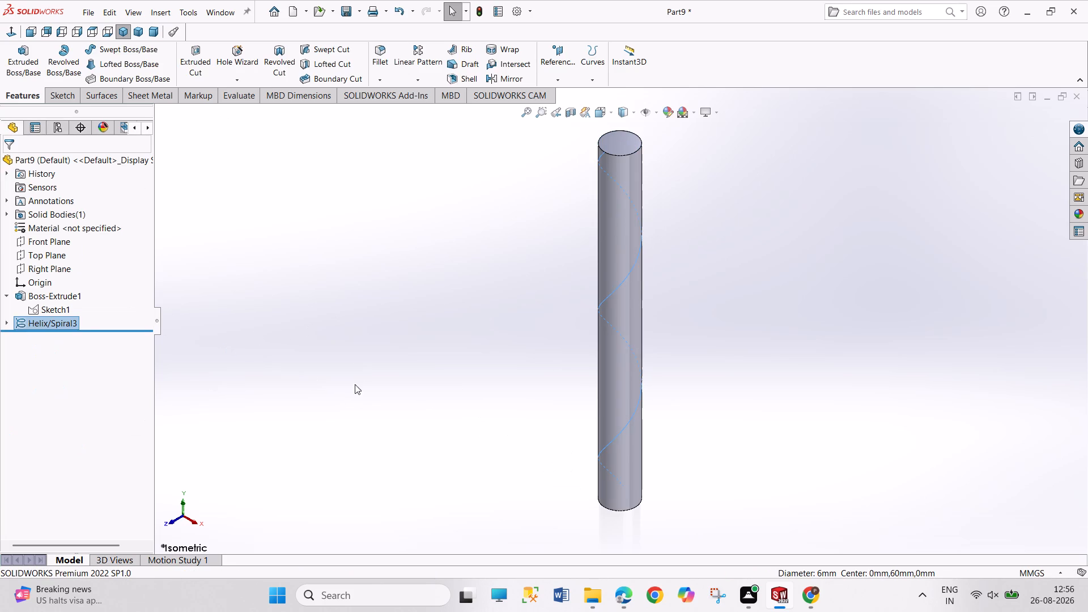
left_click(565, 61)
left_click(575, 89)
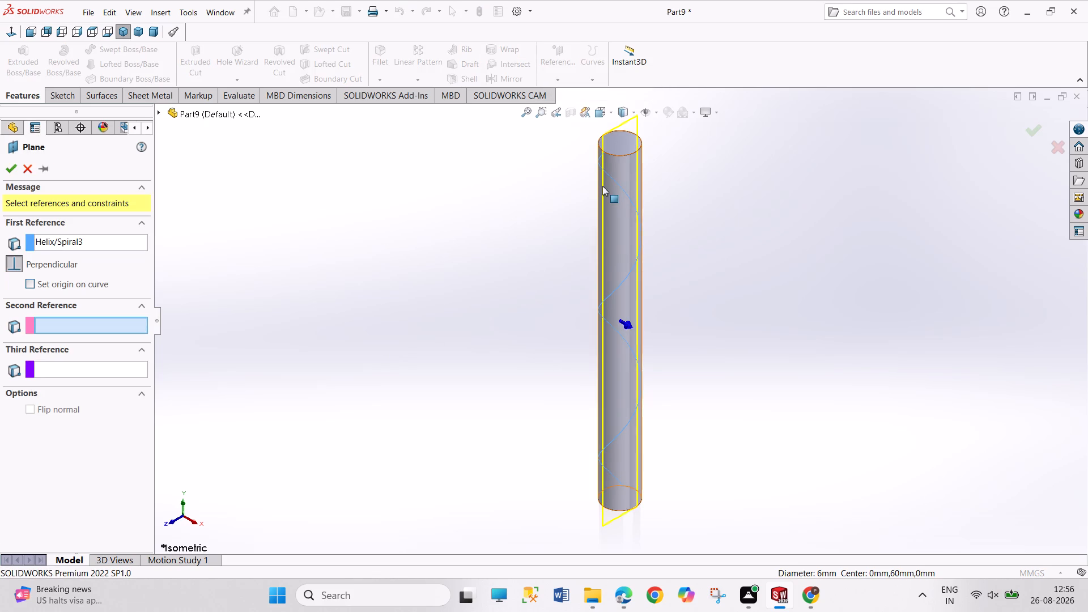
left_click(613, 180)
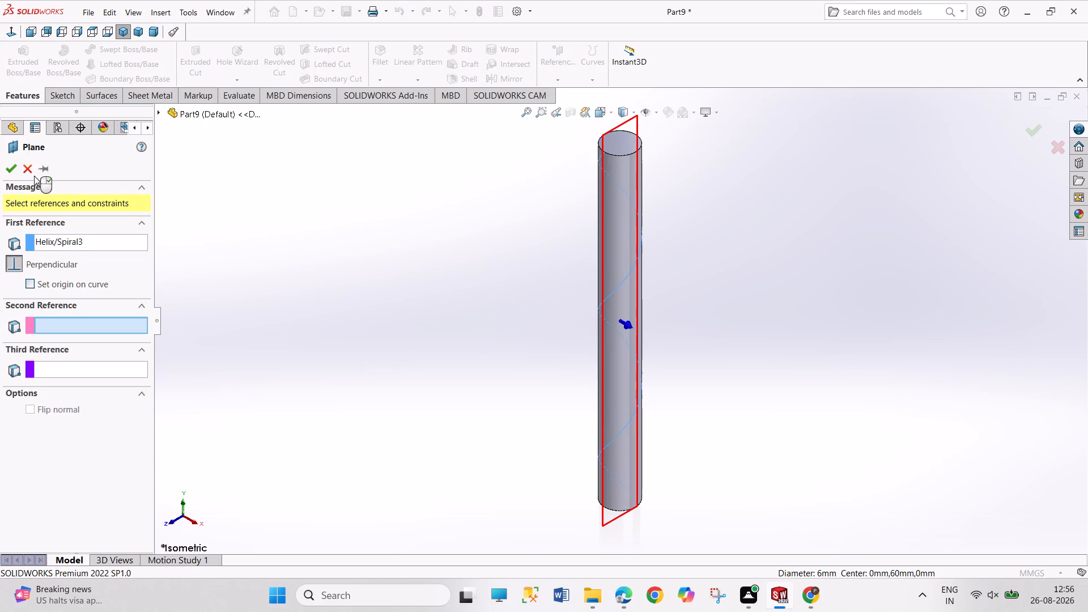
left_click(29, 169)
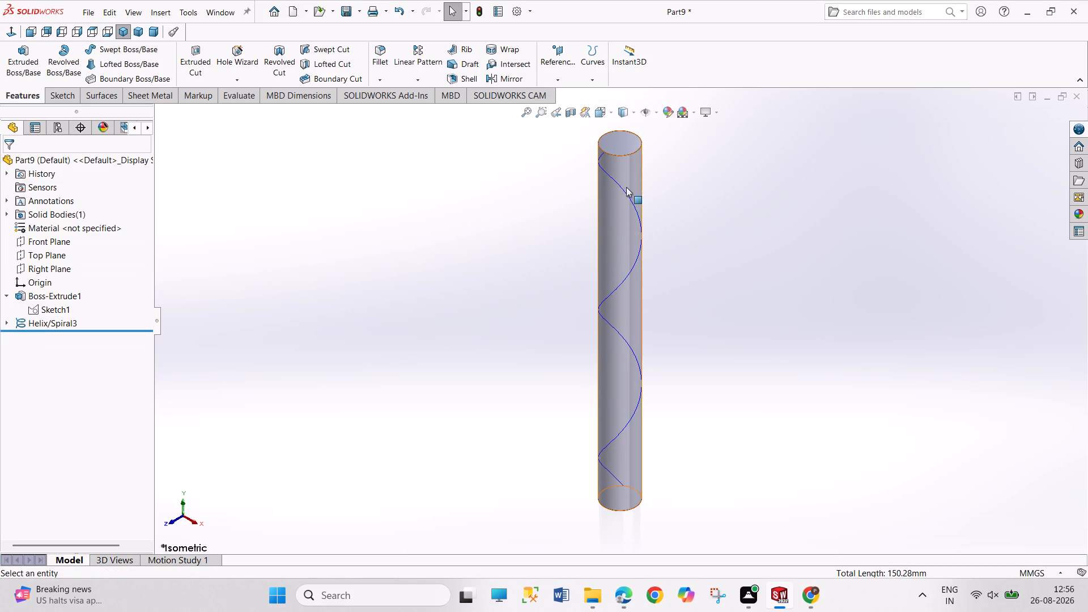
Create a reference plane perpendicular to the helix and coincident with its endpoint at the cylinder's top edge.
left_click(624, 190)
left_click(559, 73)
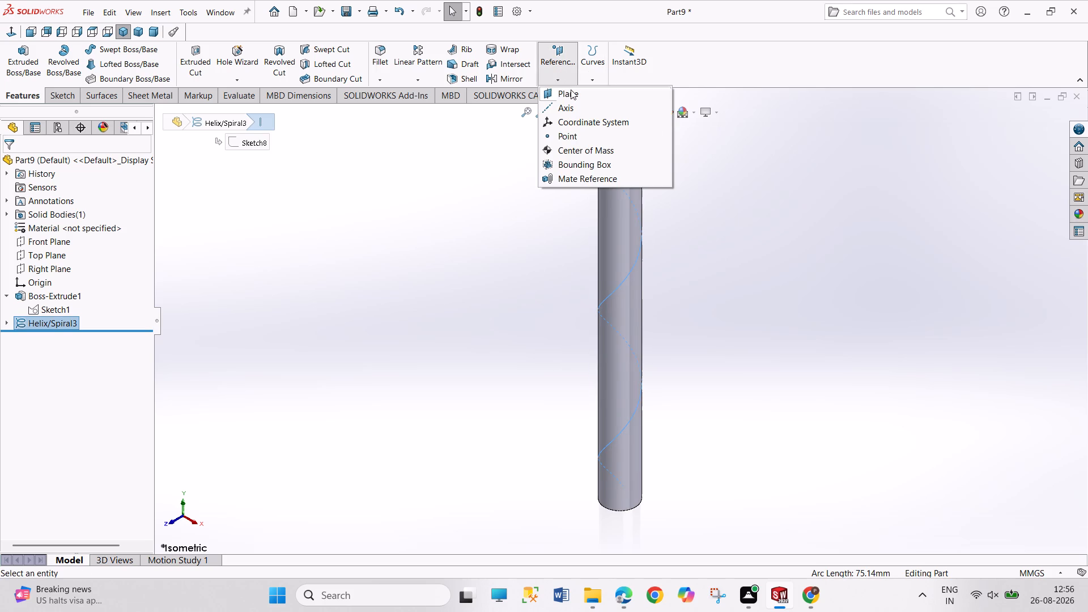
left_click(578, 93)
scroll(620, 134, "down", 4)
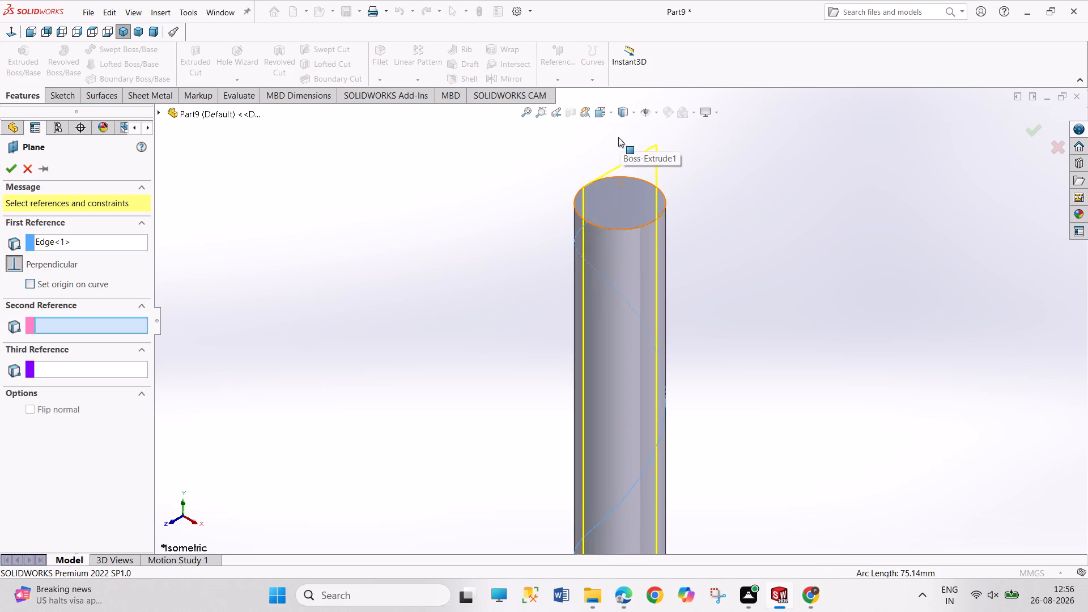
scroll(611, 158, "down", 4)
scroll(568, 347, "down", 3)
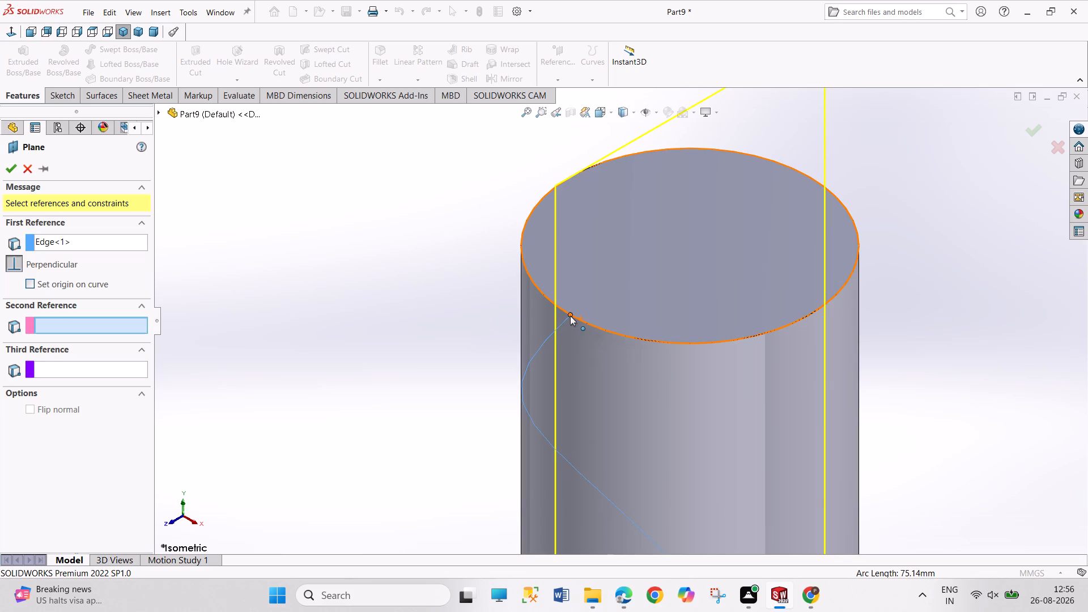
left_click(570, 316)
scroll(352, 318, "up", 5)
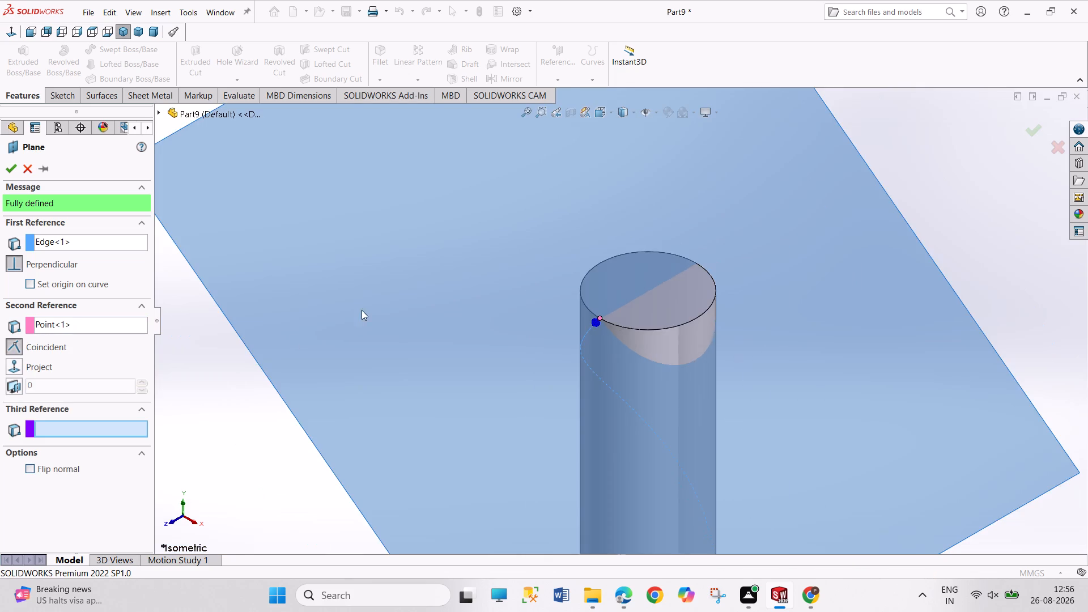
scroll(362, 310, "up", 5)
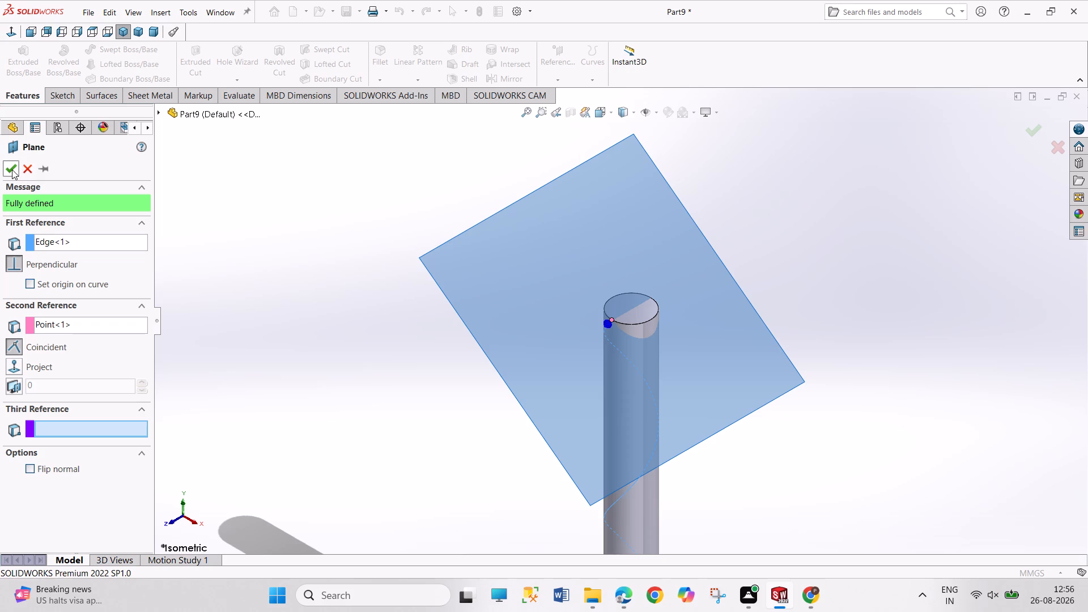
left_click(12, 169)
Start a new sketch on the reference plane perpendicular to the helix.
left_click(507, 273)
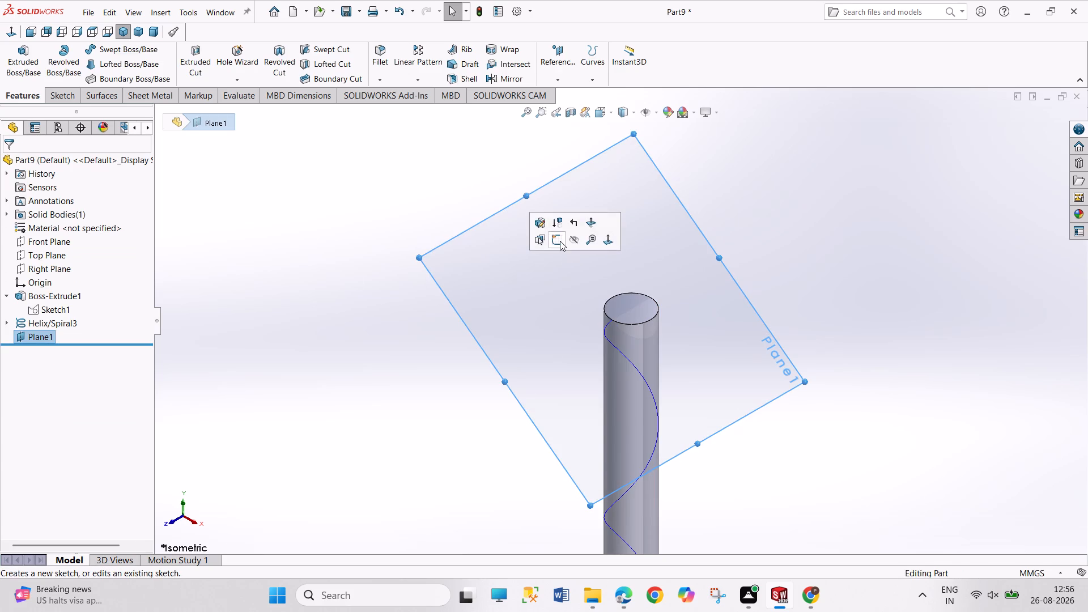
left_click(560, 241)
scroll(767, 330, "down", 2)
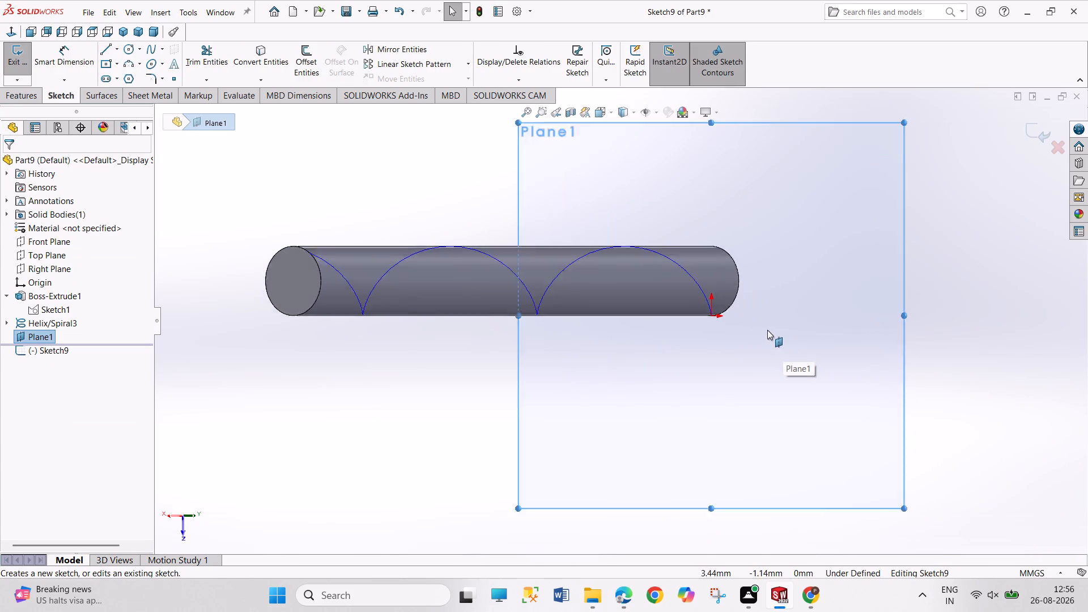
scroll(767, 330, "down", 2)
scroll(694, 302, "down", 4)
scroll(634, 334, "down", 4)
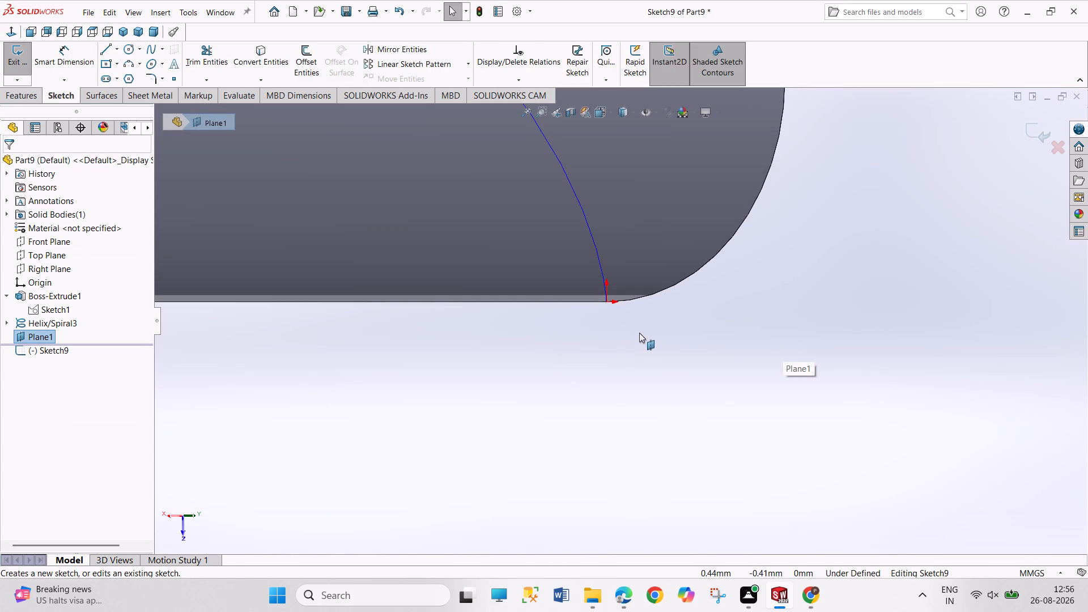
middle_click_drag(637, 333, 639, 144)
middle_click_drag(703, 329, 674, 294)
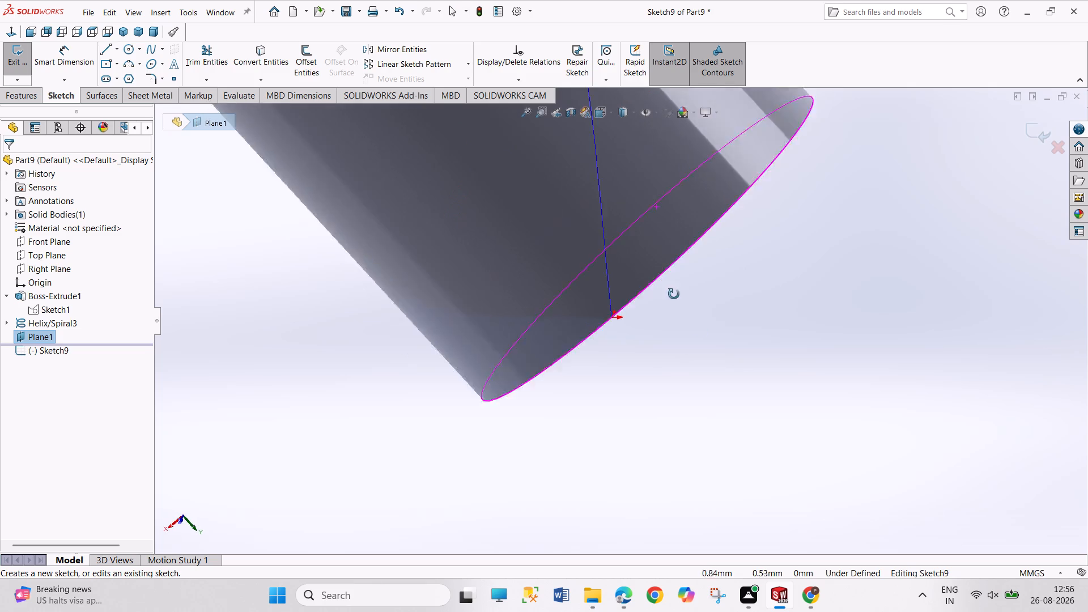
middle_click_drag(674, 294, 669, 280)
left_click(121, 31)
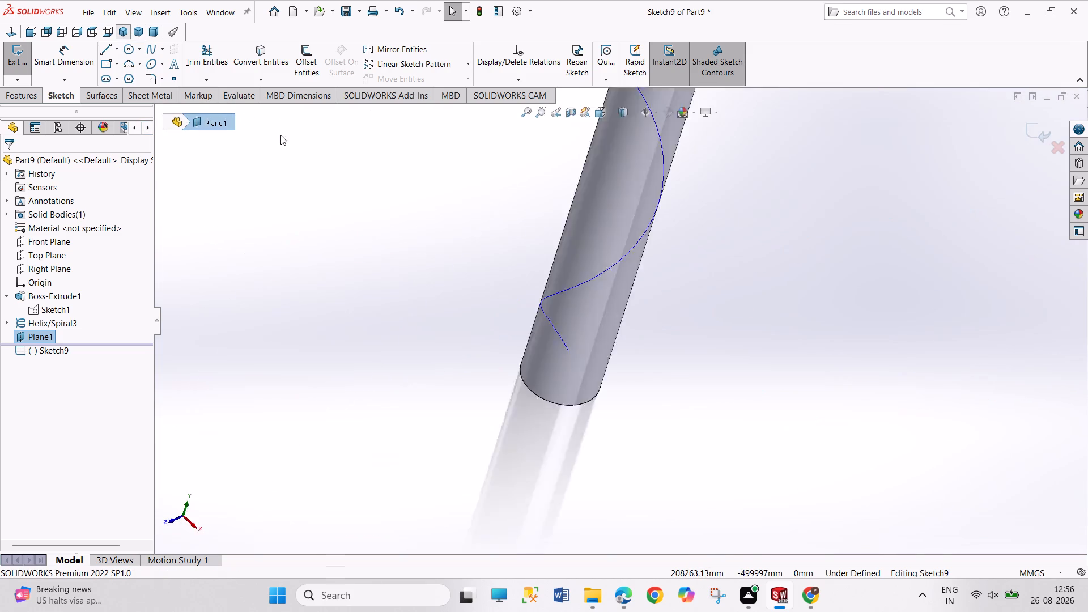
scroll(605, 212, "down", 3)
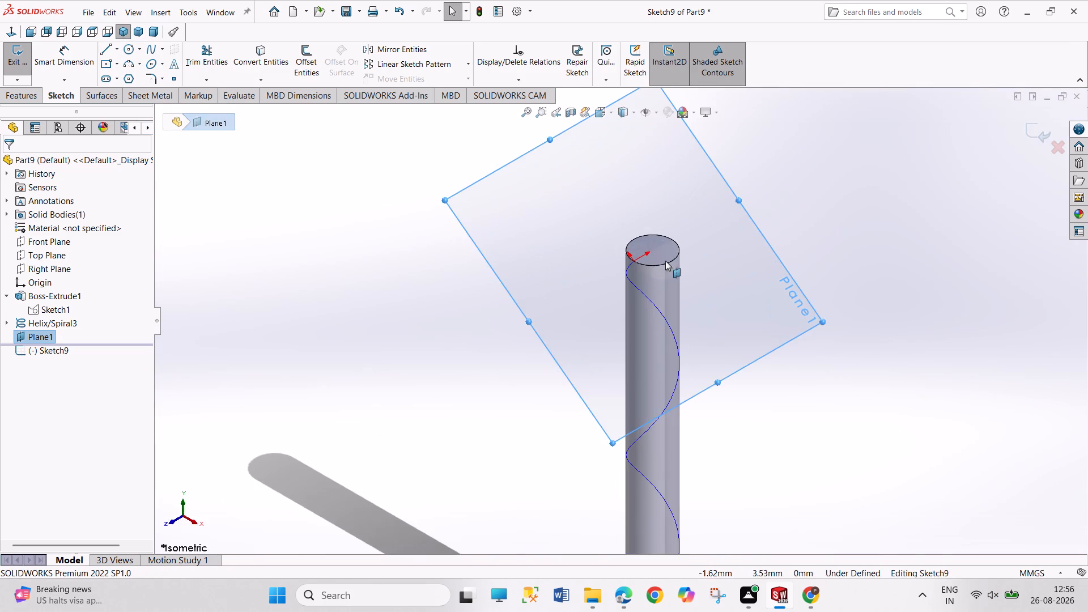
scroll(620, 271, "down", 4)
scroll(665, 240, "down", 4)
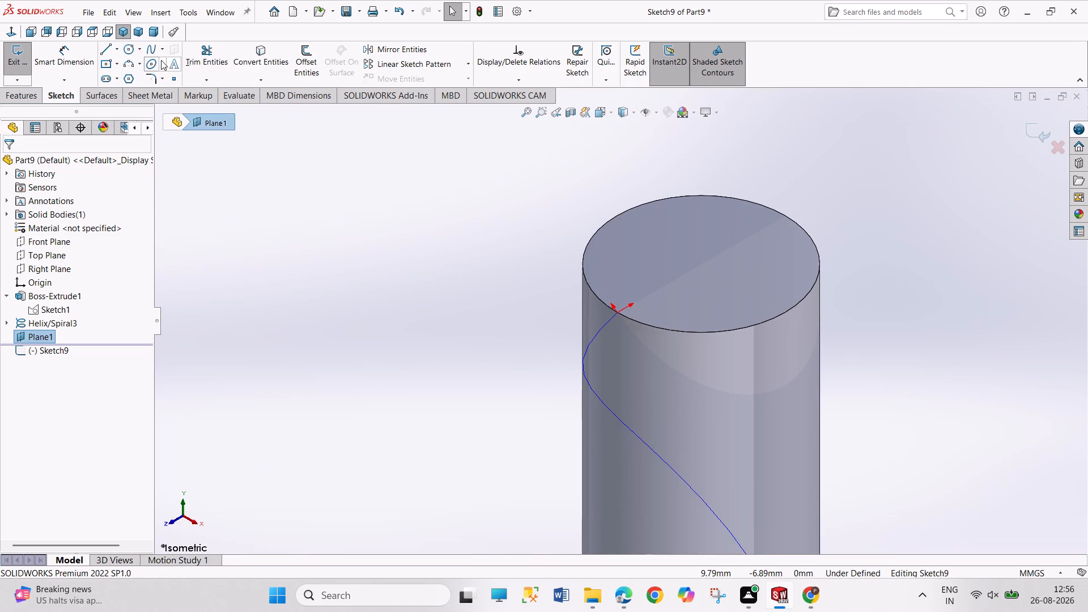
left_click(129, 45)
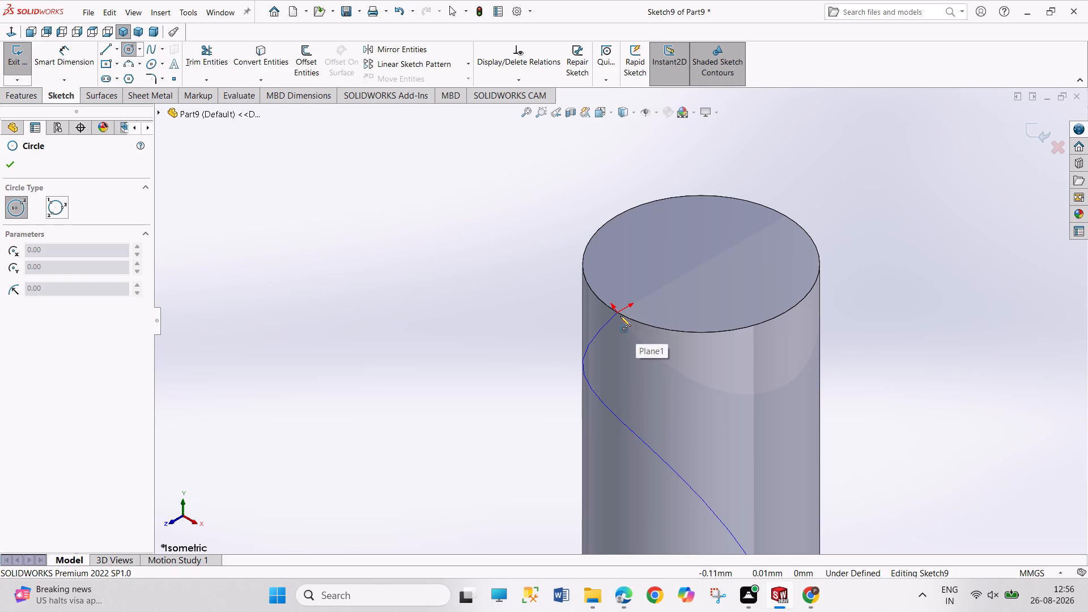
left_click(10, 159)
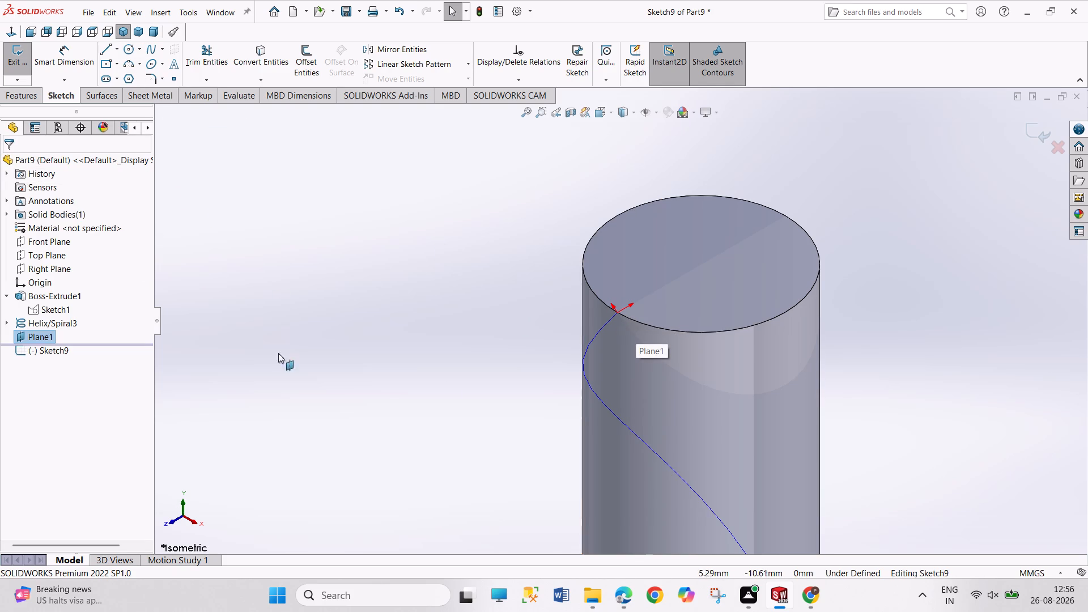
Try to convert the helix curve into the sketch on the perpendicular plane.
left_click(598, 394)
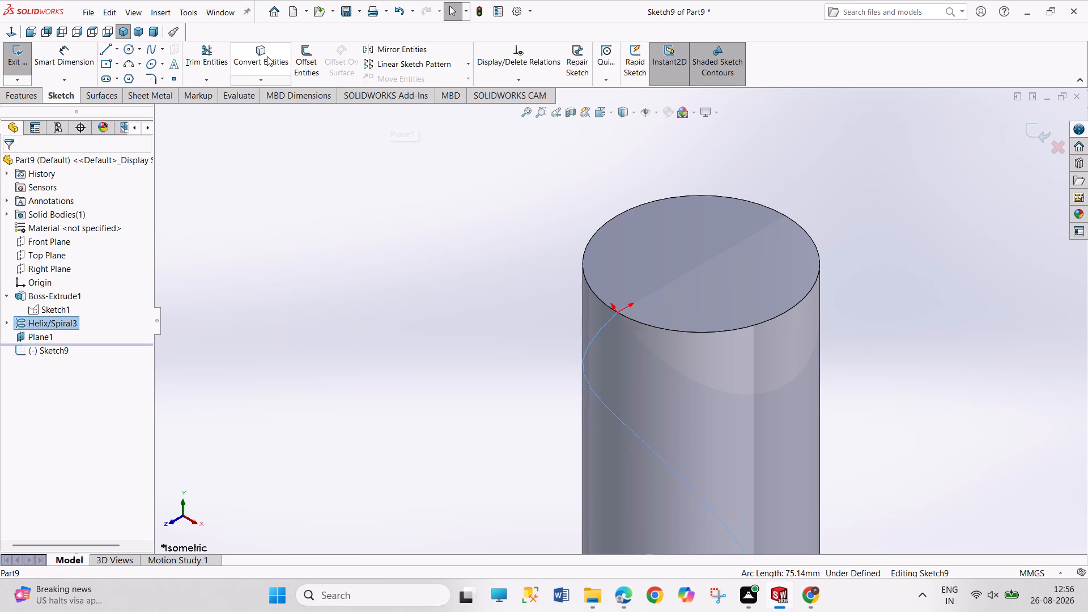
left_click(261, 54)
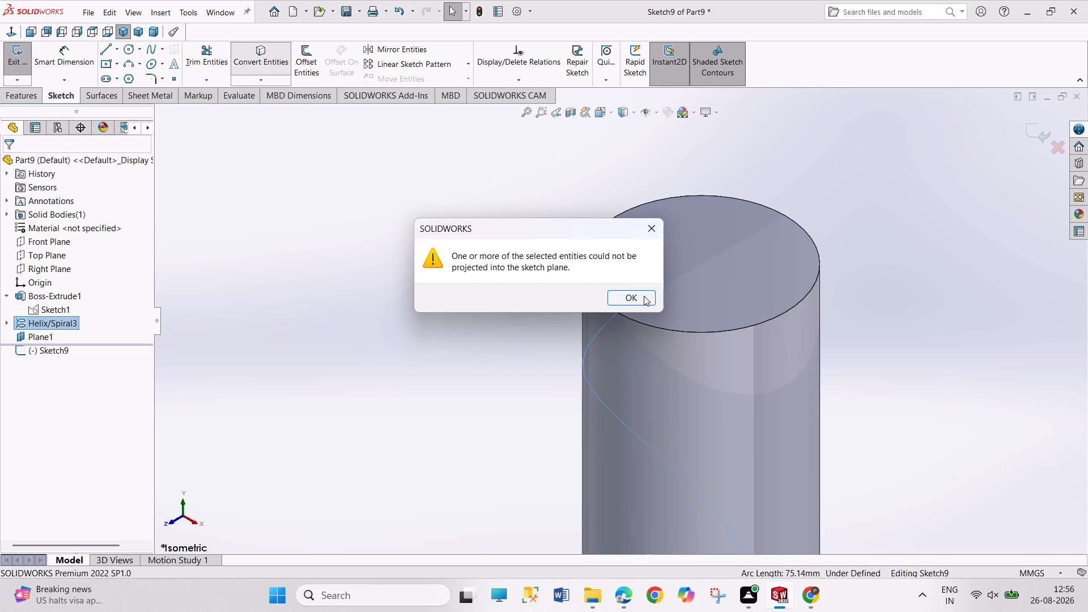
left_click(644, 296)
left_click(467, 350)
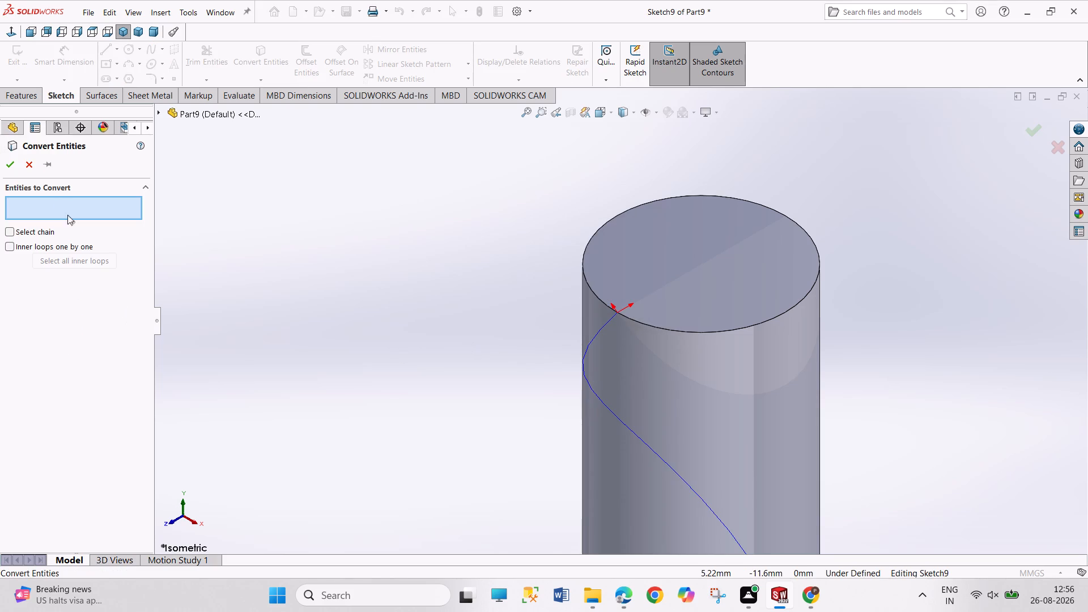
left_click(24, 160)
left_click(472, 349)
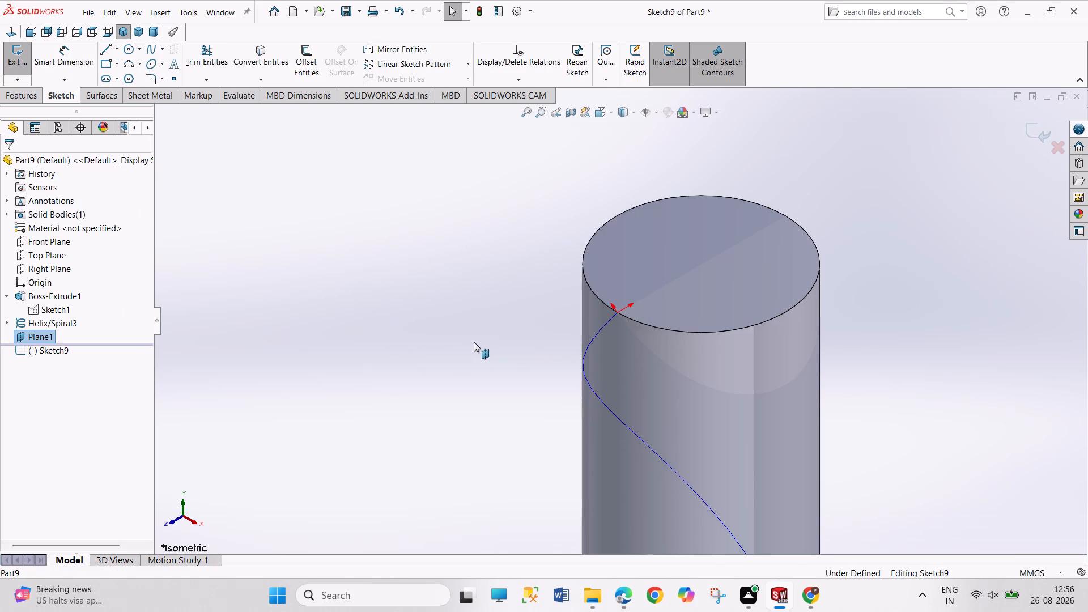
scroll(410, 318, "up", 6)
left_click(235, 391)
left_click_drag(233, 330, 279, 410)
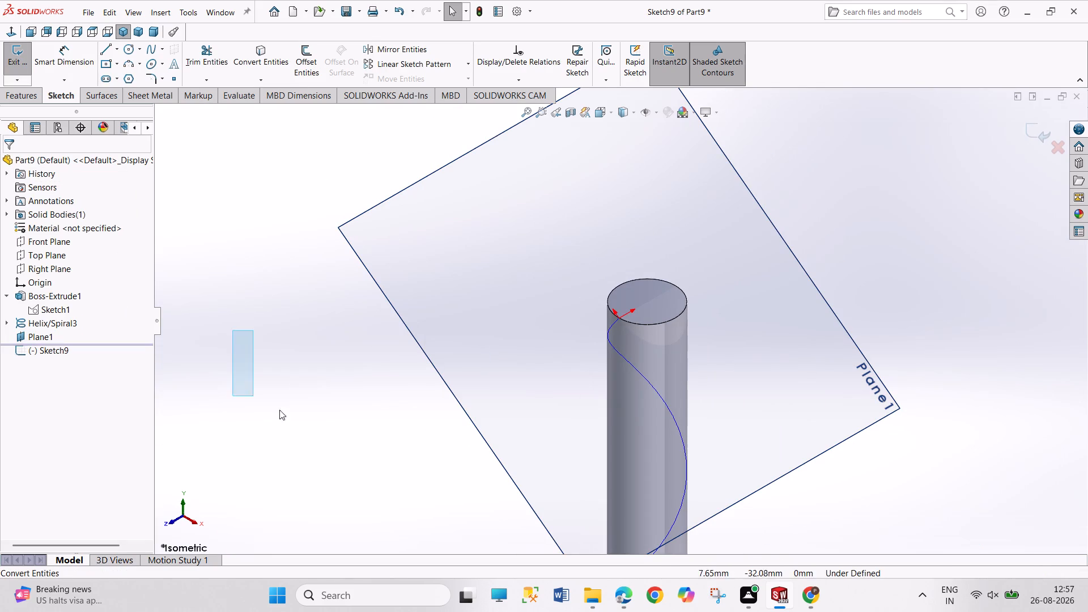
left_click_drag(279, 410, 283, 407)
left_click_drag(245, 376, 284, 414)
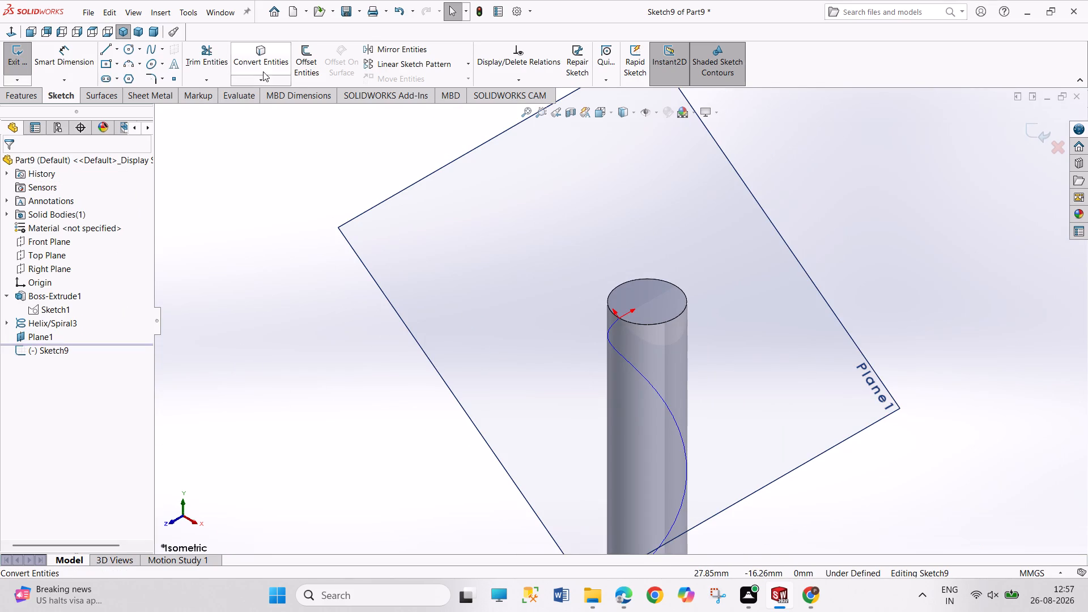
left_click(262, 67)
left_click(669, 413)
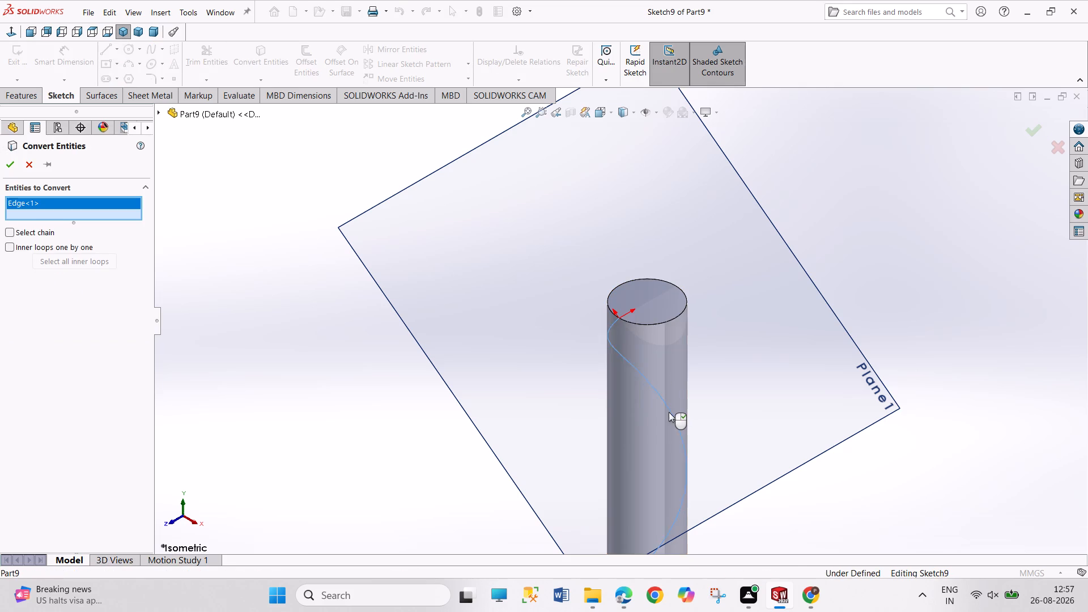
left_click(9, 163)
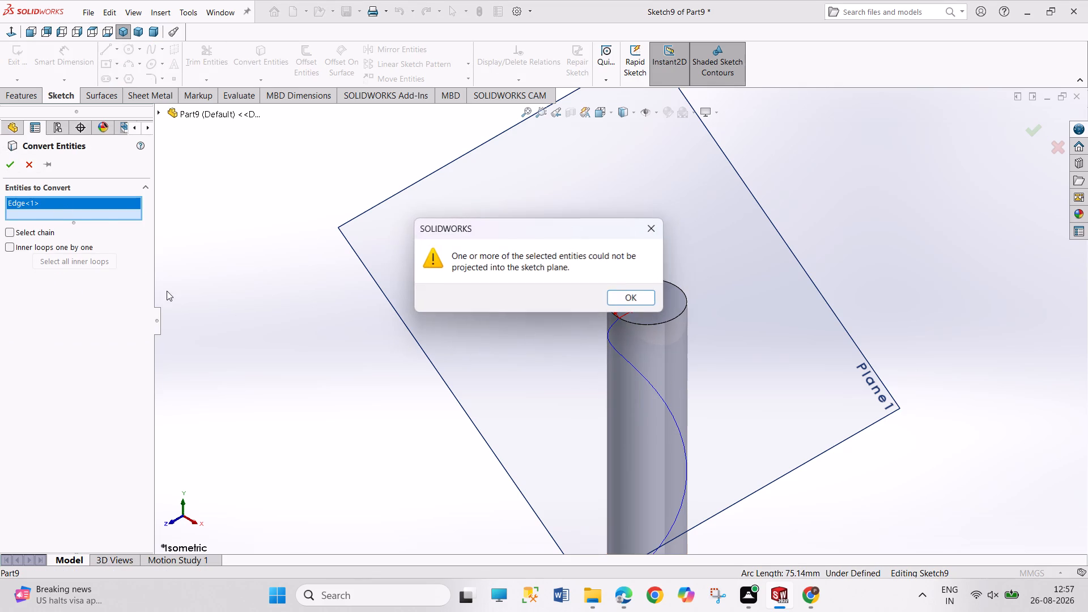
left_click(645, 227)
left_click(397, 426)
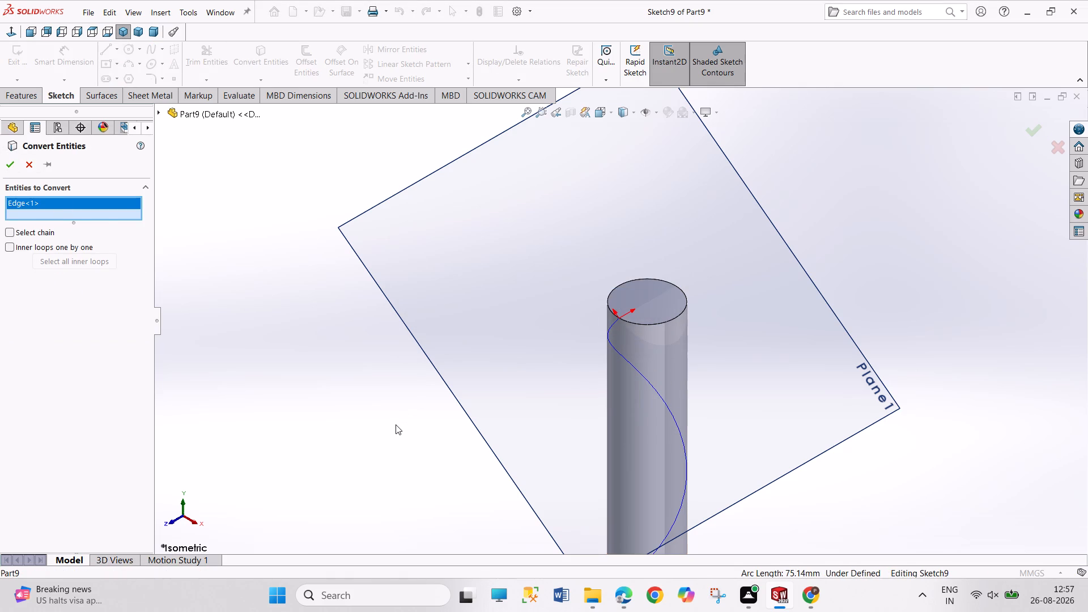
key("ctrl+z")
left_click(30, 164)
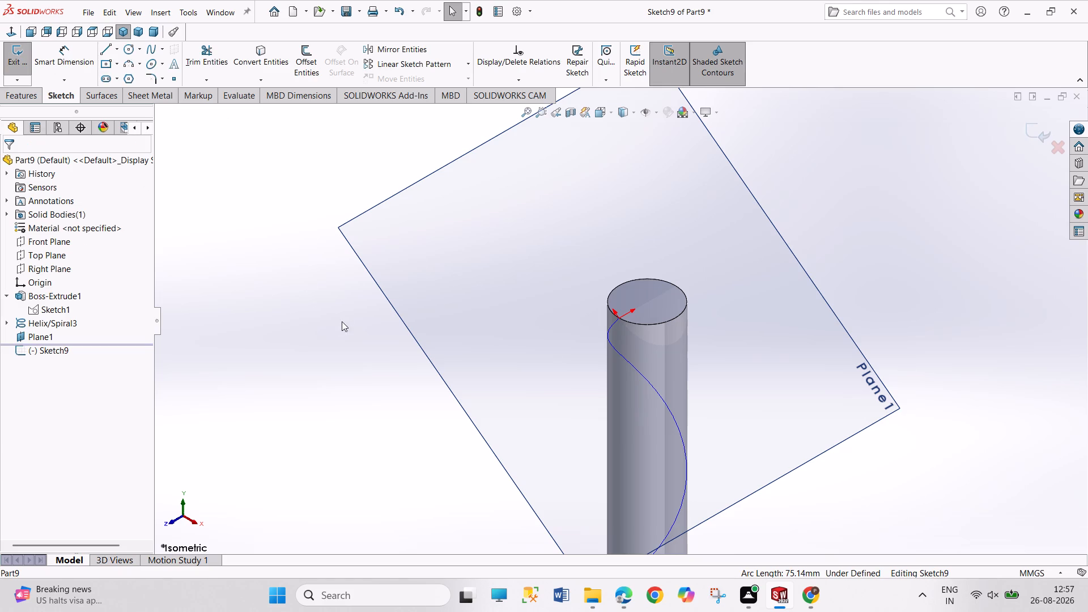
Draw a circle of about 0.15 mm radius centred on the helix's endpoint at the cylinder's top edge.
left_click(351, 328)
middle_click_drag(358, 330, 371, 338)
scroll(663, 316, "down", 5)
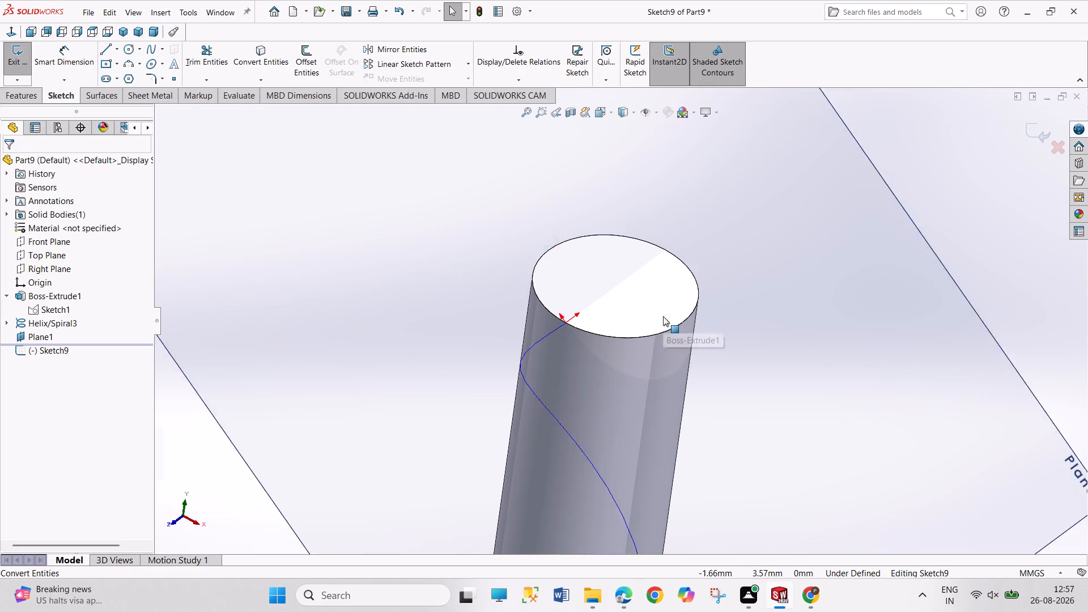
scroll(610, 359, "down", 3)
scroll(538, 280, "down", 5)
scroll(439, 288, "down", 2)
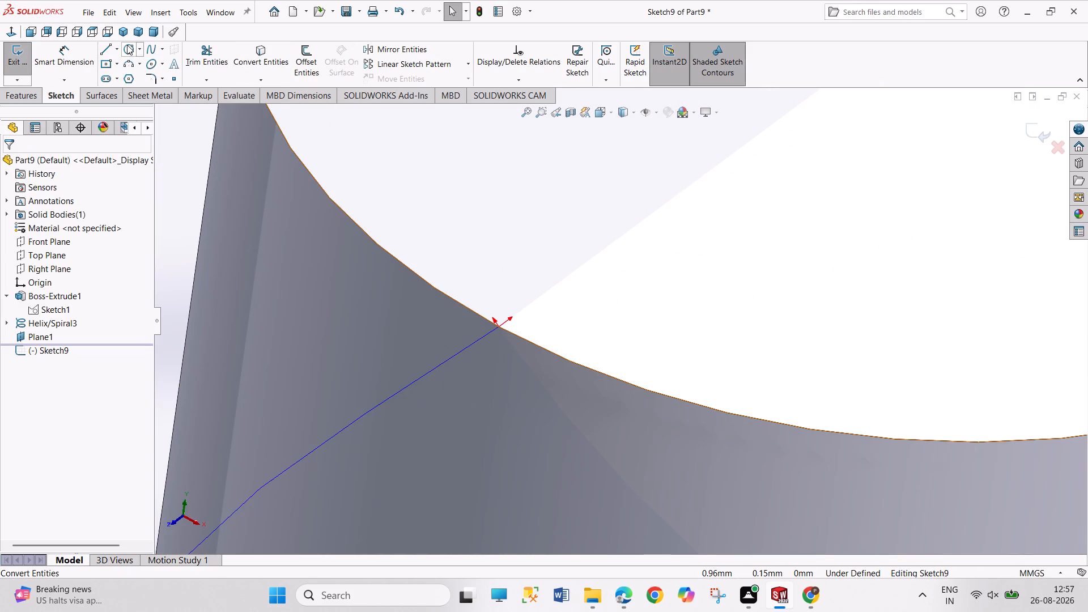
left_click(127, 45)
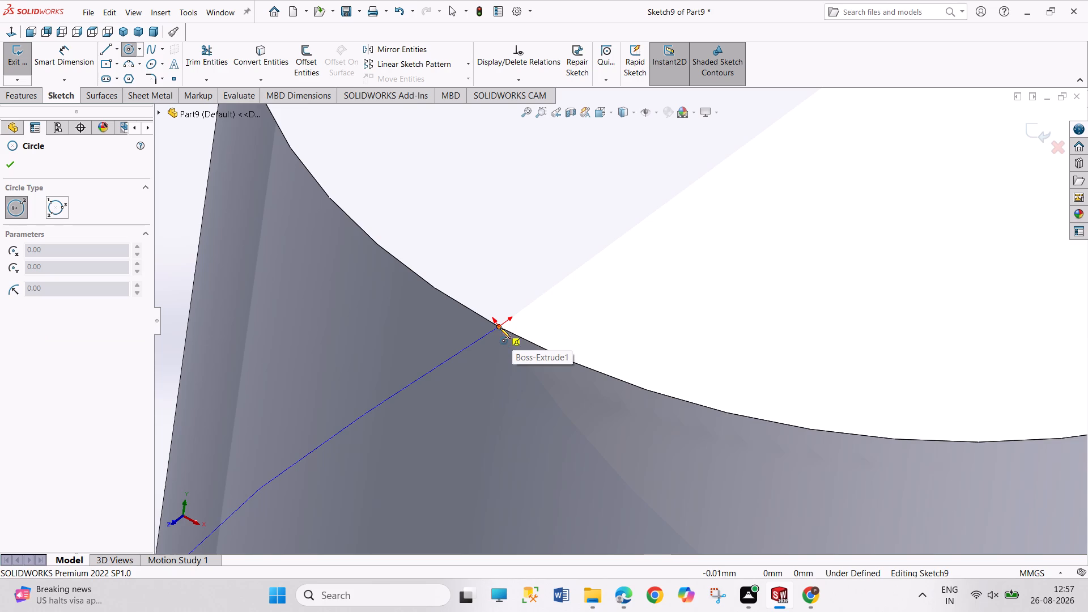
left_click(499, 327)
left_click_drag(511, 356, 542, 361)
Dimension the circle's diameter to 4 mm.
right_click_drag(670, 345, 670, 296)
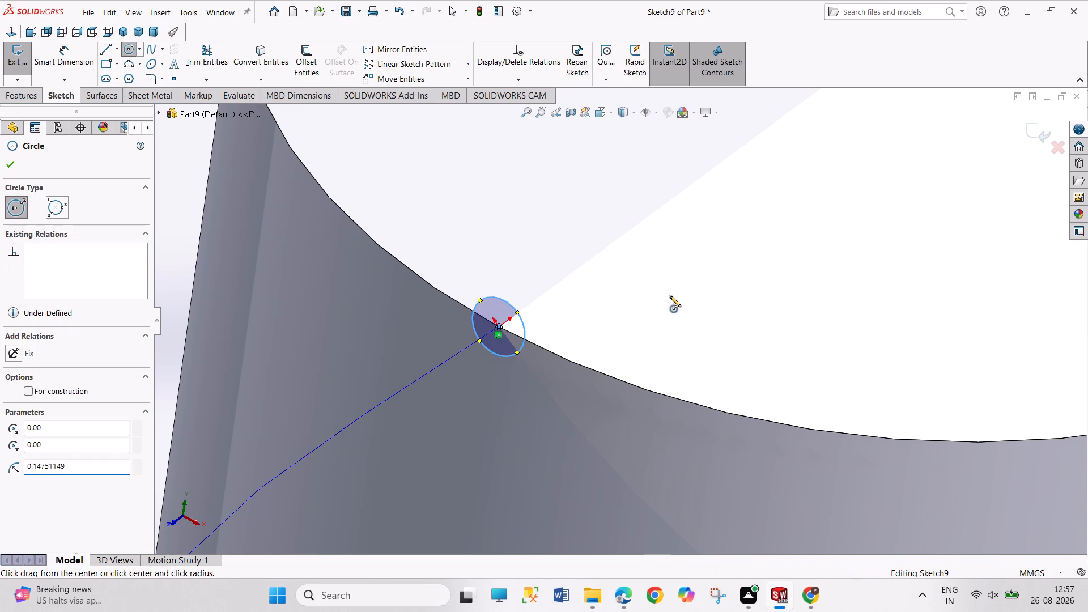
right_click_drag(670, 296, 662, 245)
left_click_drag(516, 311, 522, 304)
left_click_drag(563, 262, 571, 267)
key("4")
key("Return")
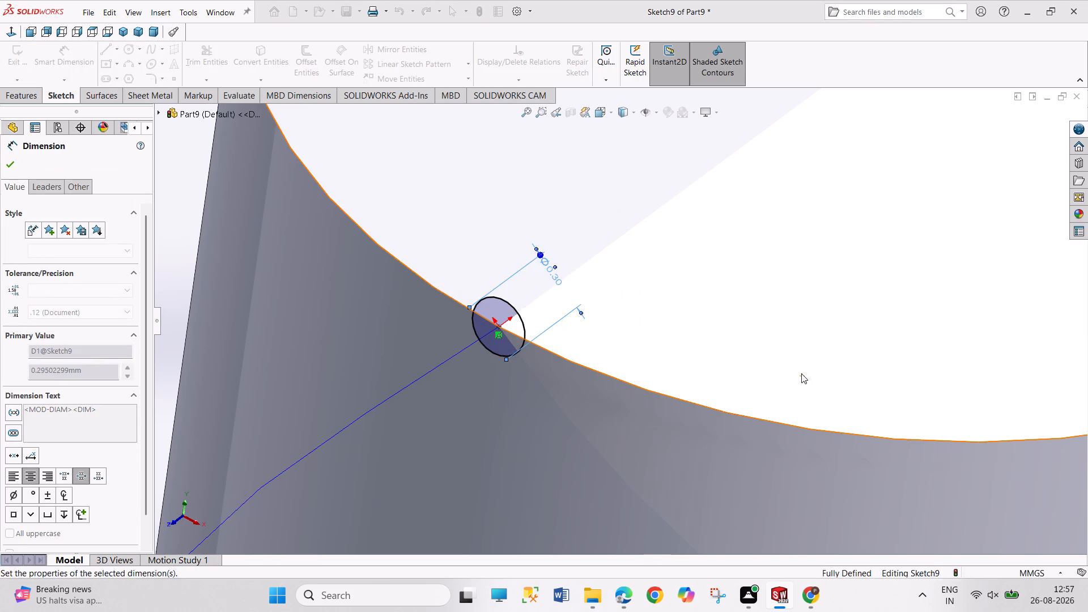
right_click(962, 385)
left_click(972, 423)
Exit the circular profile sketch.
scroll(863, 411, "up", 2)
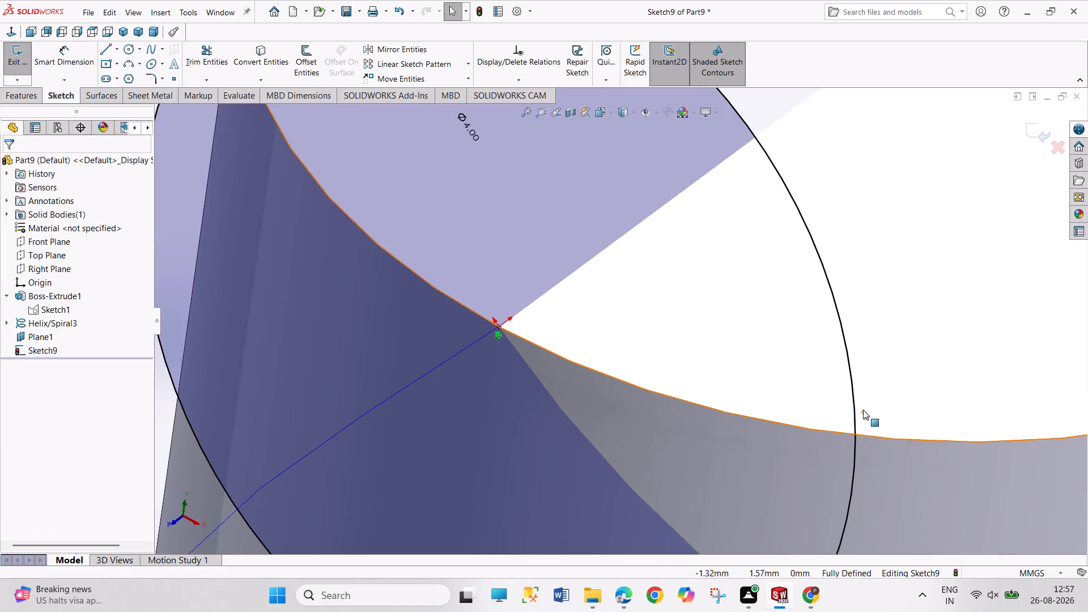
scroll(863, 410, "up", 7)
middle_click_drag(868, 439, 835, 429)
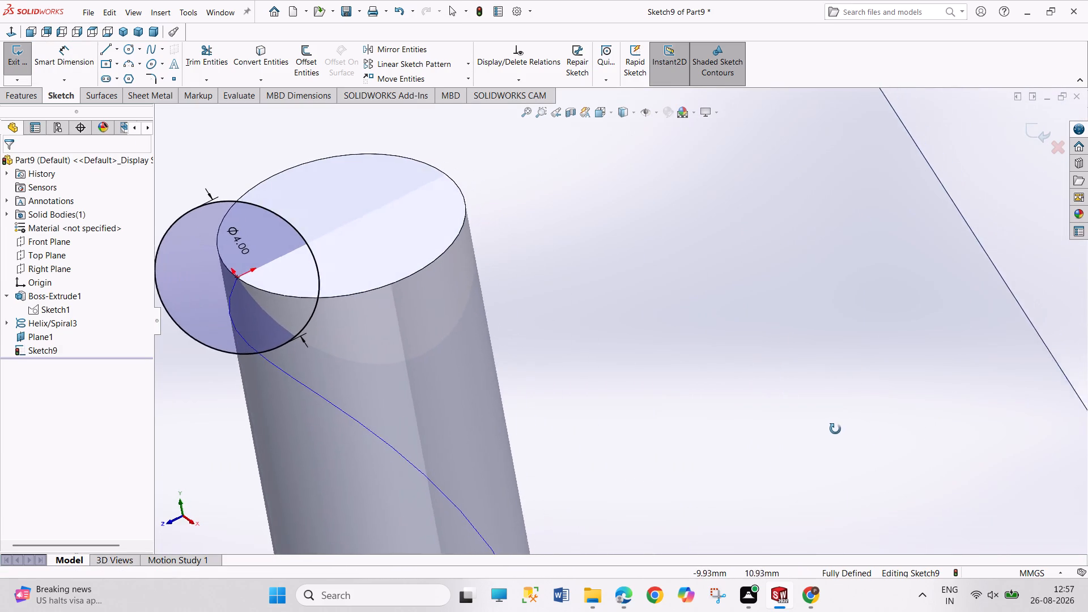
middle_click_drag(835, 429, 834, 428)
scroll(807, 437, "up", 7)
right_click(736, 399)
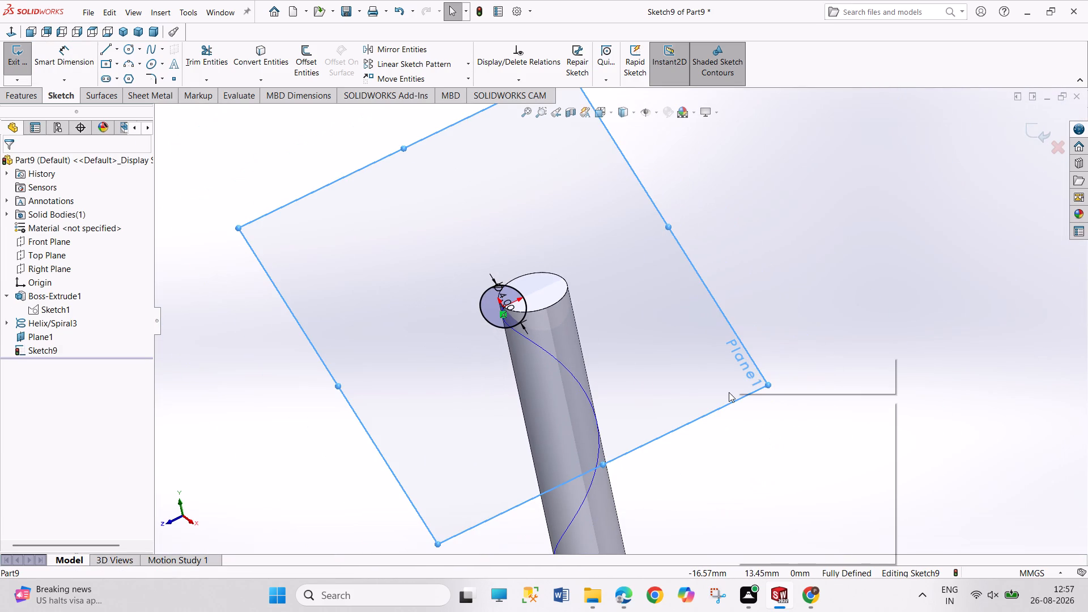
left_click(710, 390)
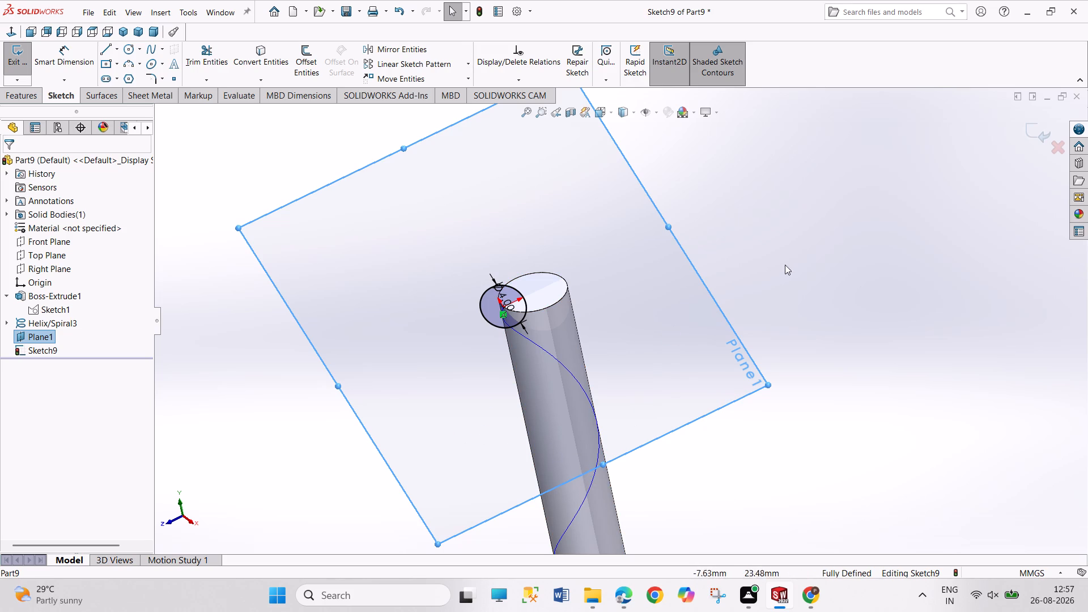
left_click_drag(787, 262, 754, 256)
left_click(18, 59)
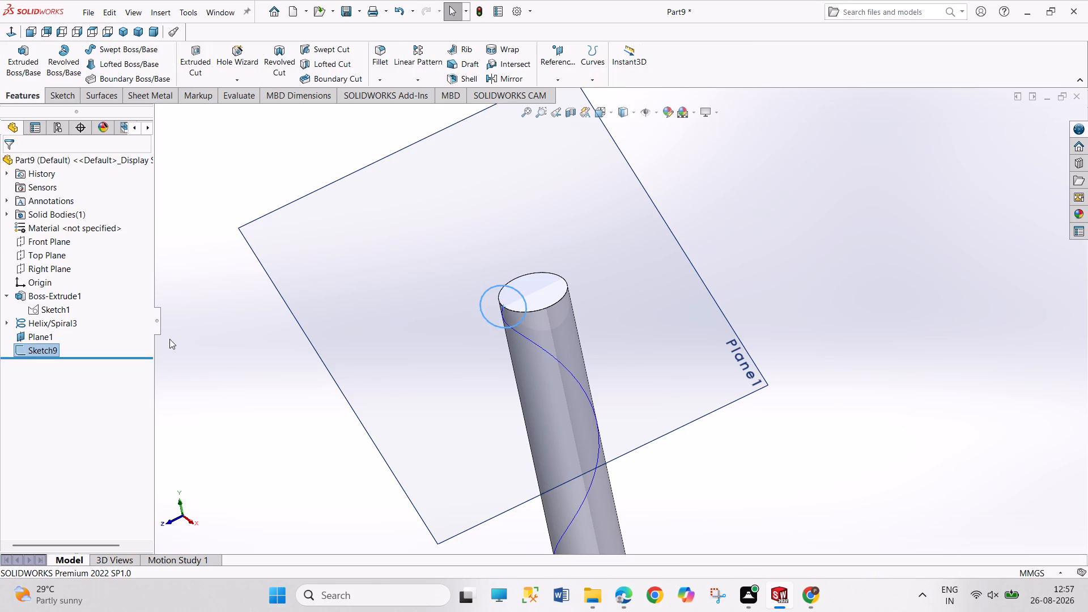
Hide the perpendicular reference plane.
right_click(279, 282)
left_click(318, 263)
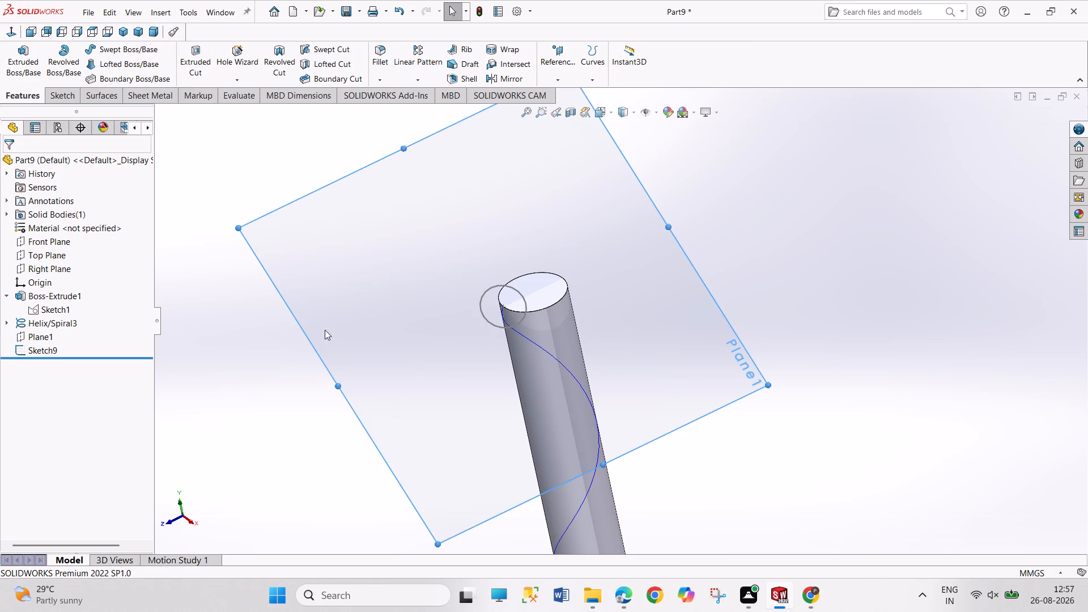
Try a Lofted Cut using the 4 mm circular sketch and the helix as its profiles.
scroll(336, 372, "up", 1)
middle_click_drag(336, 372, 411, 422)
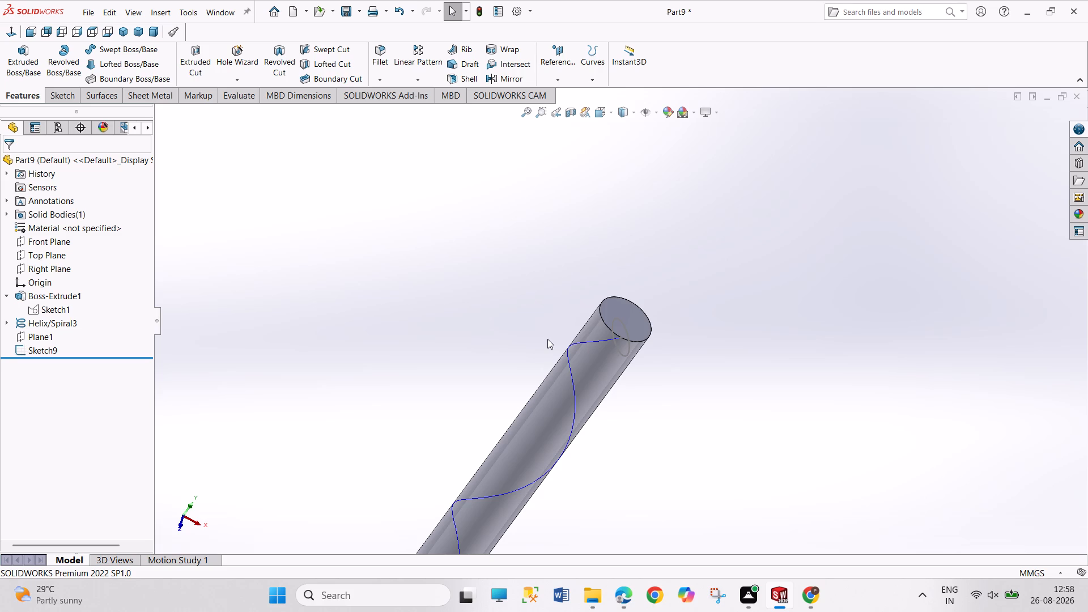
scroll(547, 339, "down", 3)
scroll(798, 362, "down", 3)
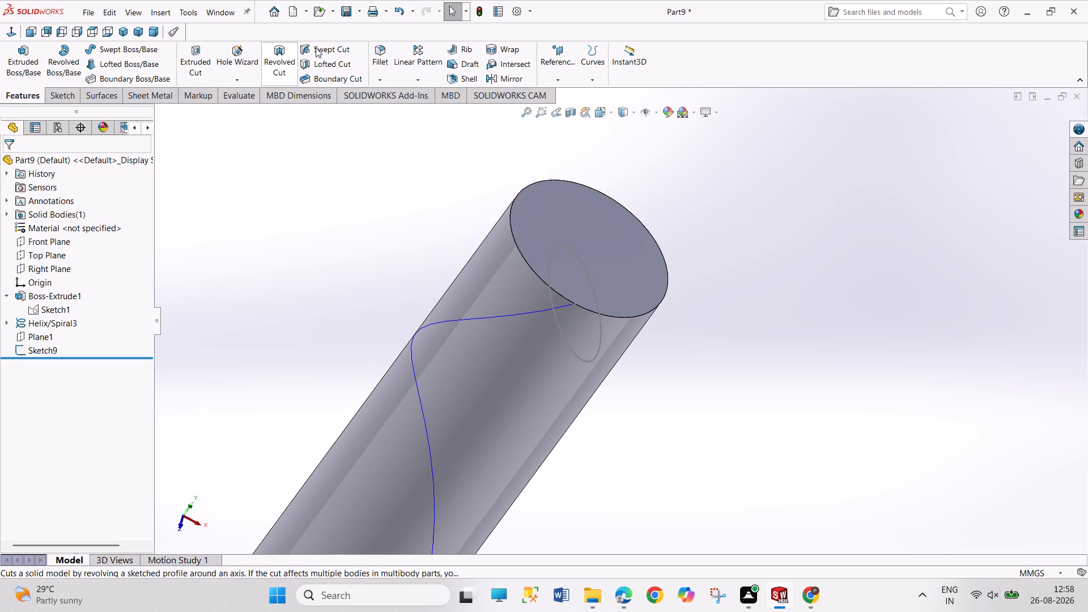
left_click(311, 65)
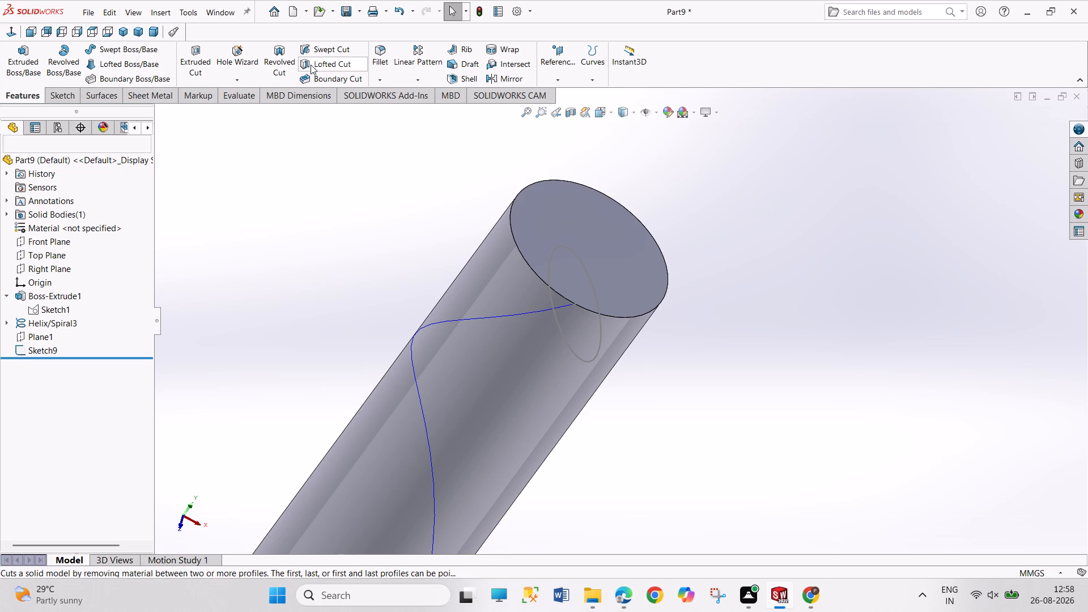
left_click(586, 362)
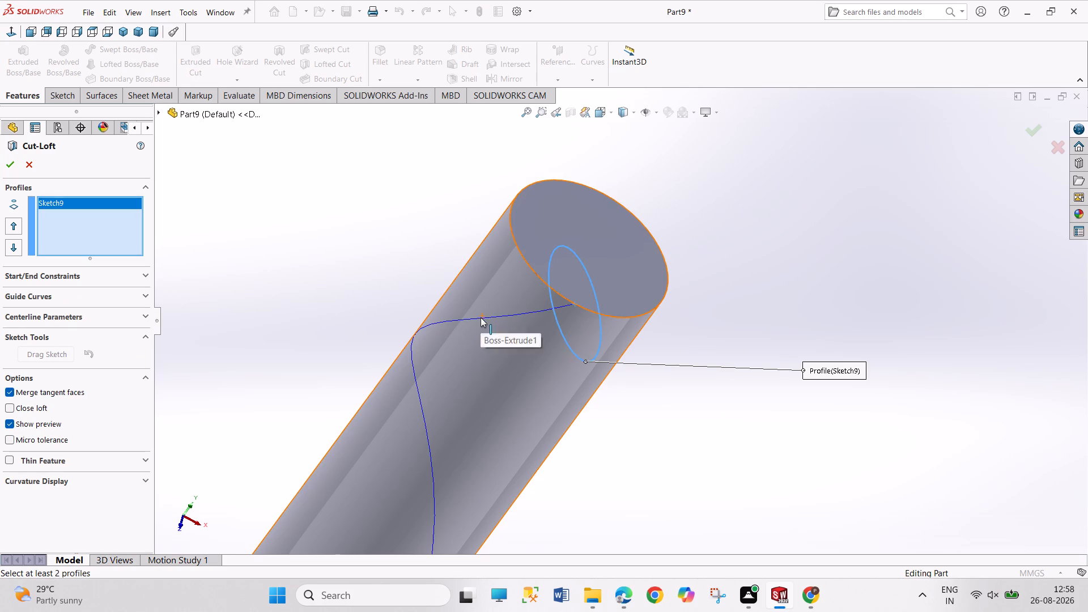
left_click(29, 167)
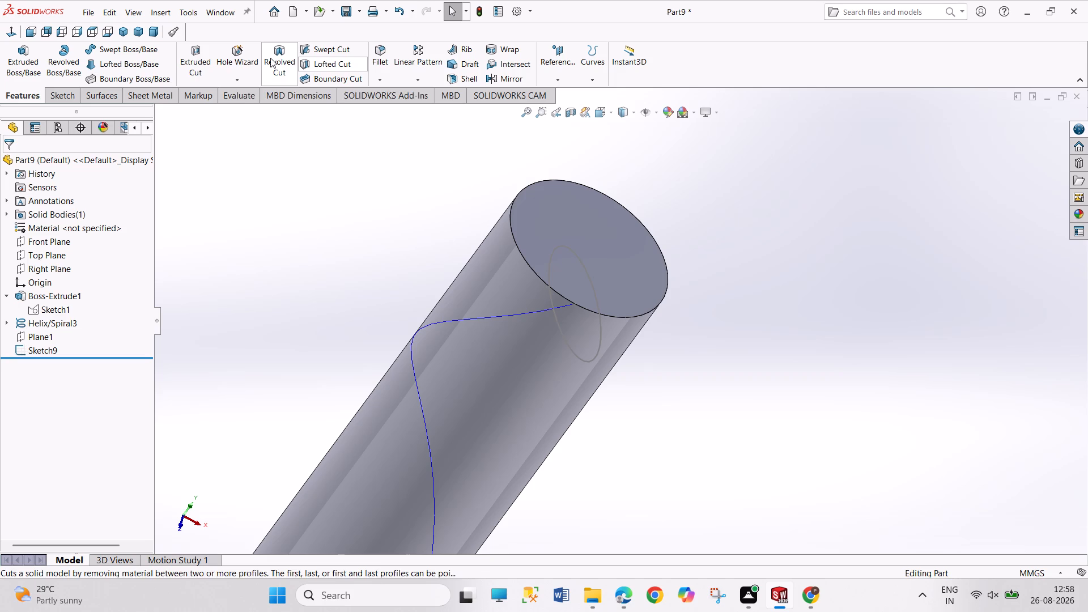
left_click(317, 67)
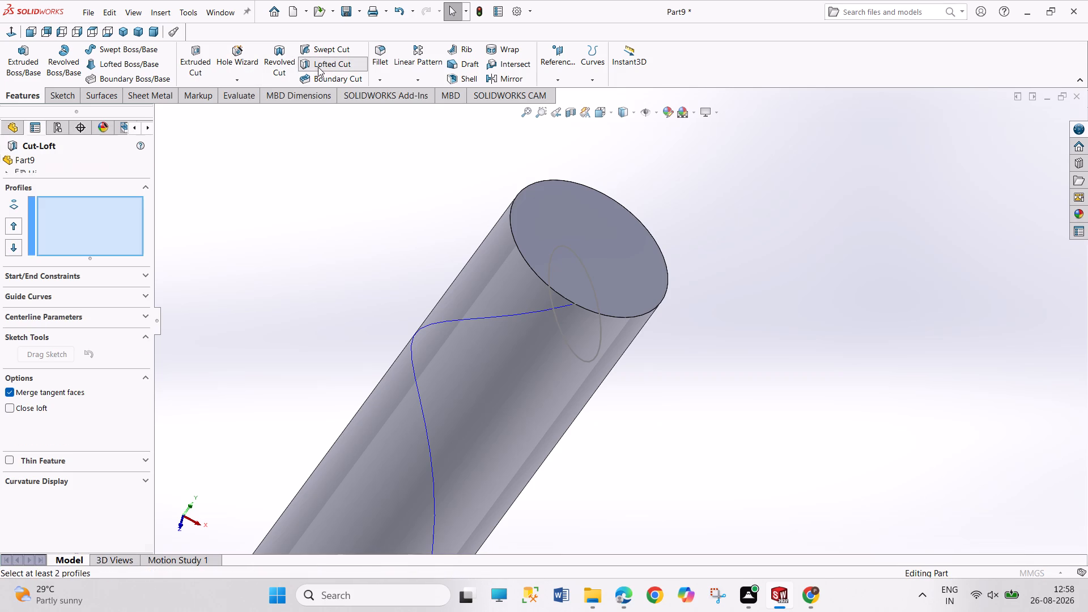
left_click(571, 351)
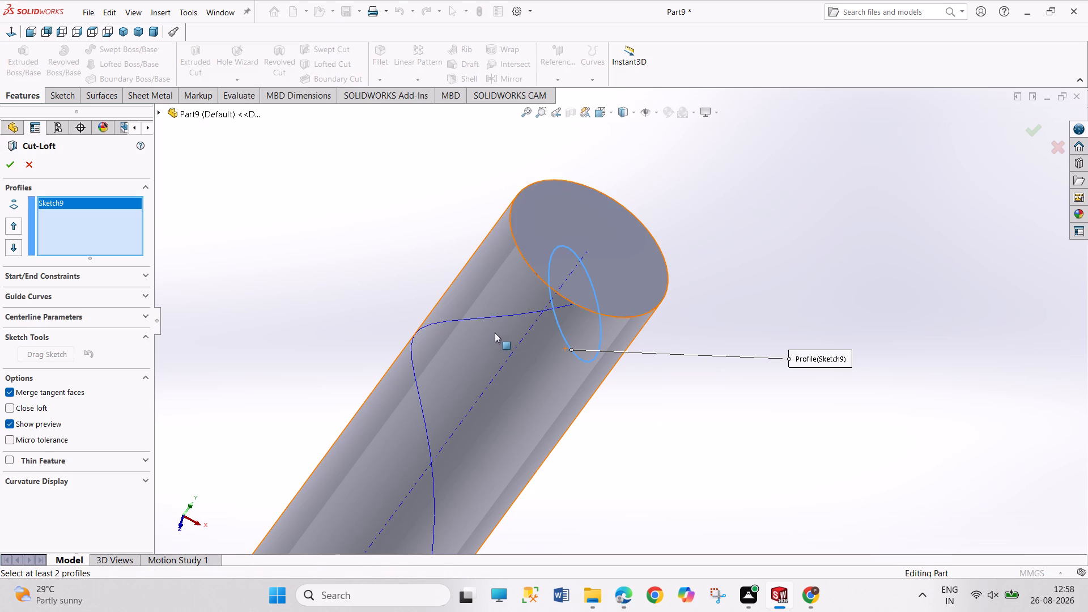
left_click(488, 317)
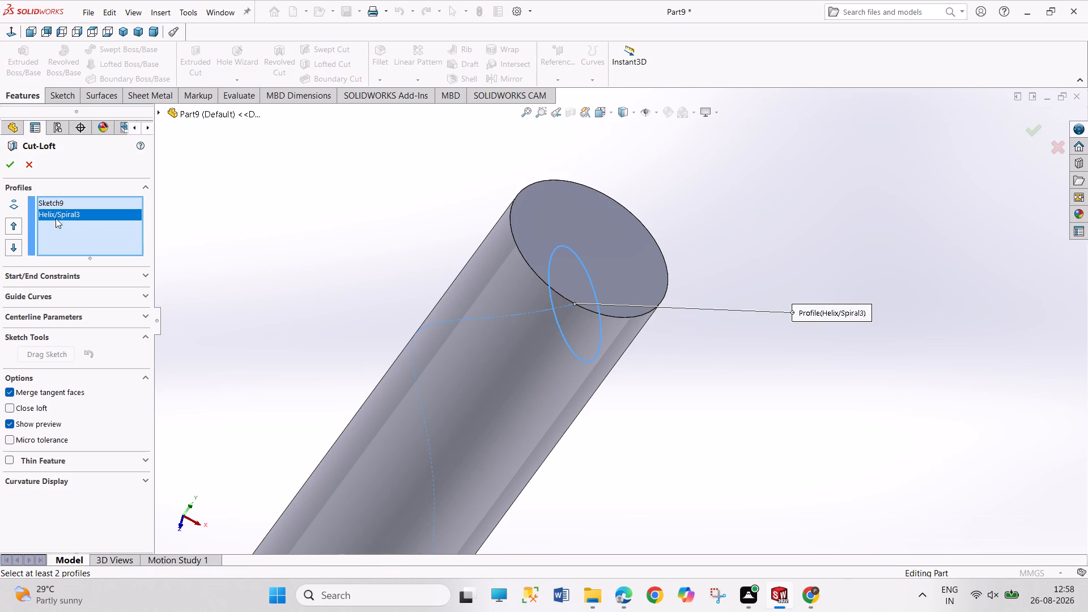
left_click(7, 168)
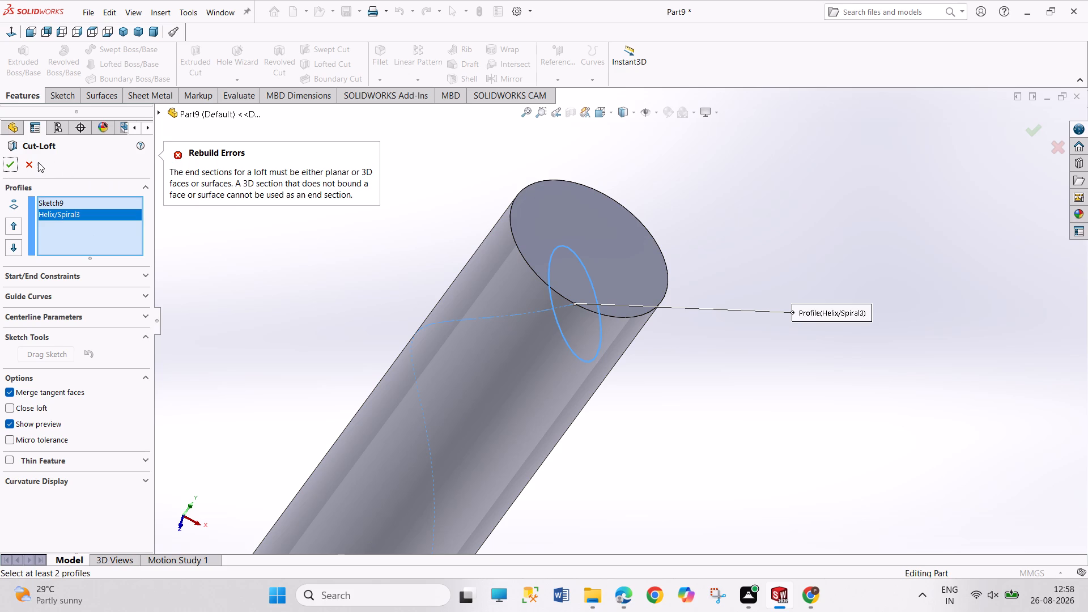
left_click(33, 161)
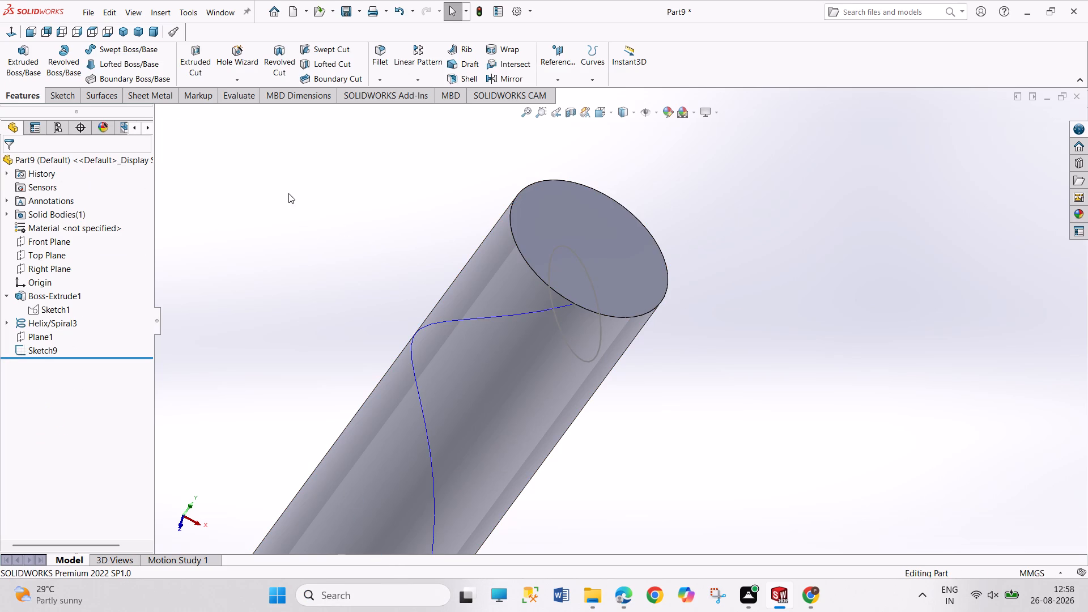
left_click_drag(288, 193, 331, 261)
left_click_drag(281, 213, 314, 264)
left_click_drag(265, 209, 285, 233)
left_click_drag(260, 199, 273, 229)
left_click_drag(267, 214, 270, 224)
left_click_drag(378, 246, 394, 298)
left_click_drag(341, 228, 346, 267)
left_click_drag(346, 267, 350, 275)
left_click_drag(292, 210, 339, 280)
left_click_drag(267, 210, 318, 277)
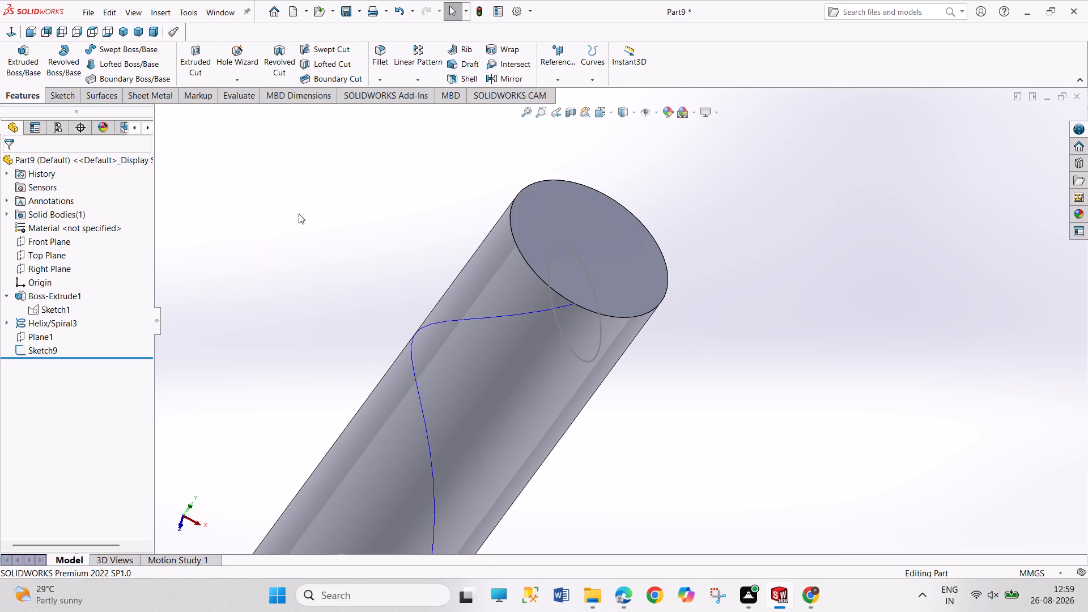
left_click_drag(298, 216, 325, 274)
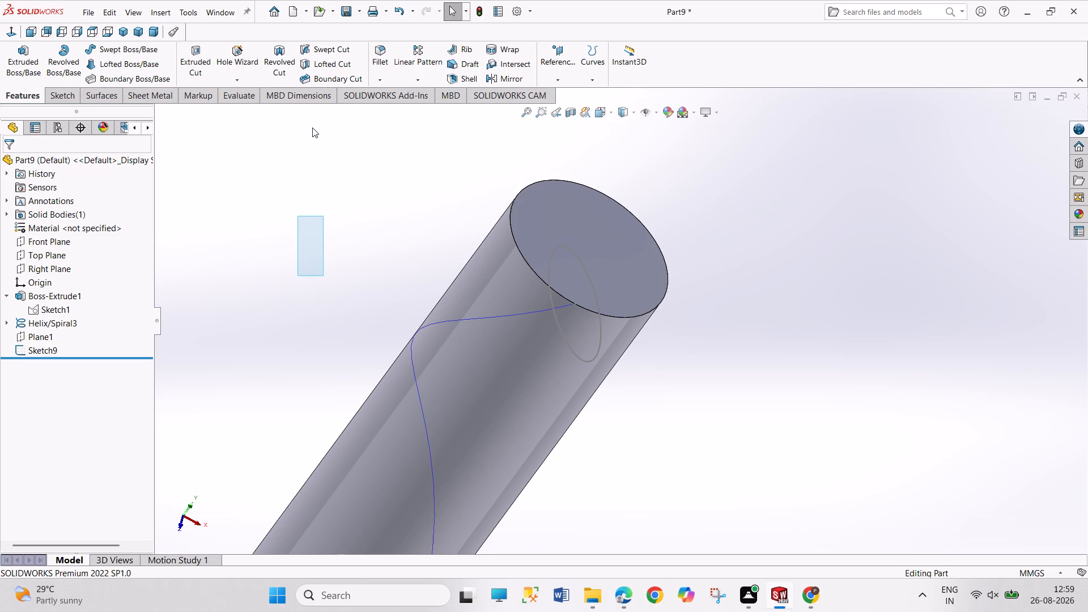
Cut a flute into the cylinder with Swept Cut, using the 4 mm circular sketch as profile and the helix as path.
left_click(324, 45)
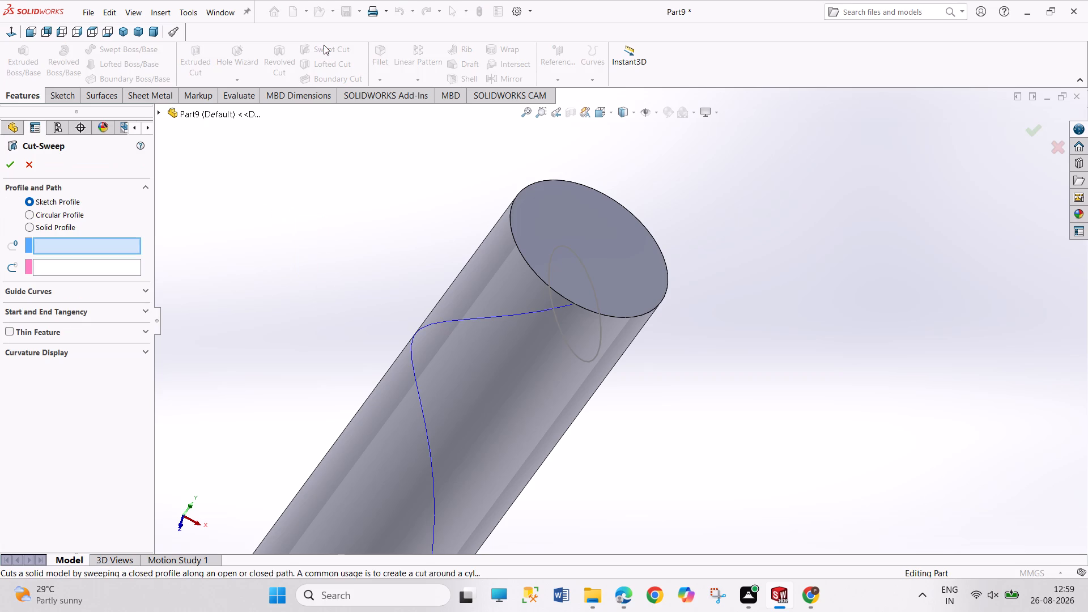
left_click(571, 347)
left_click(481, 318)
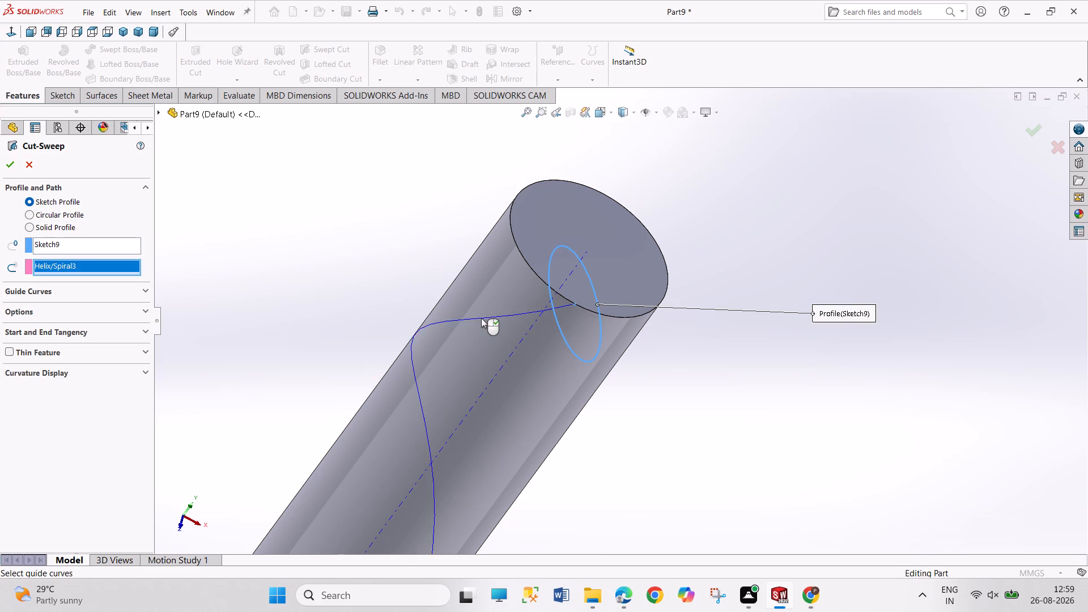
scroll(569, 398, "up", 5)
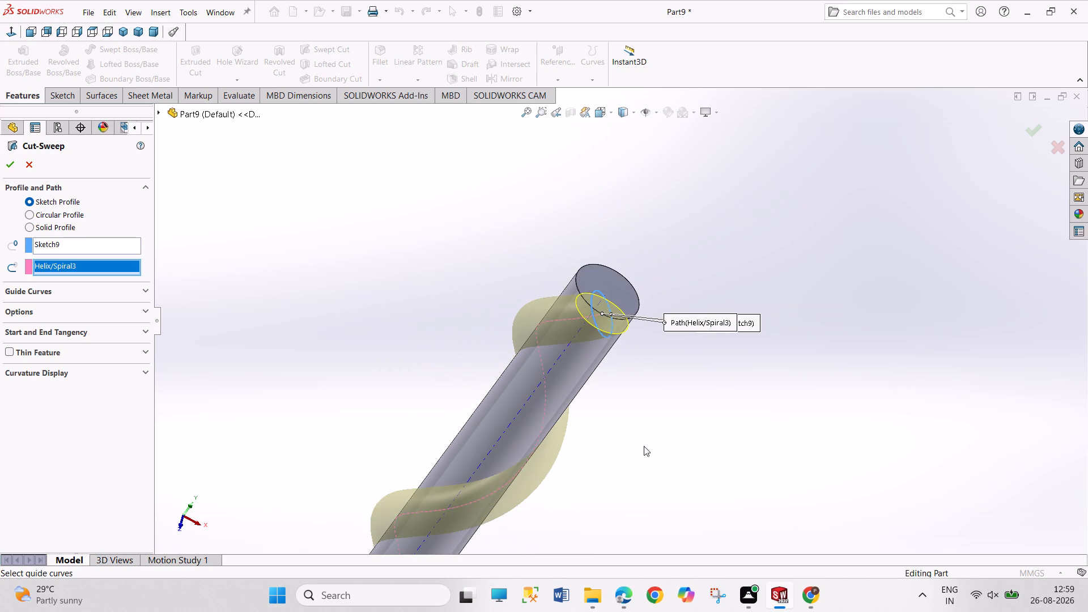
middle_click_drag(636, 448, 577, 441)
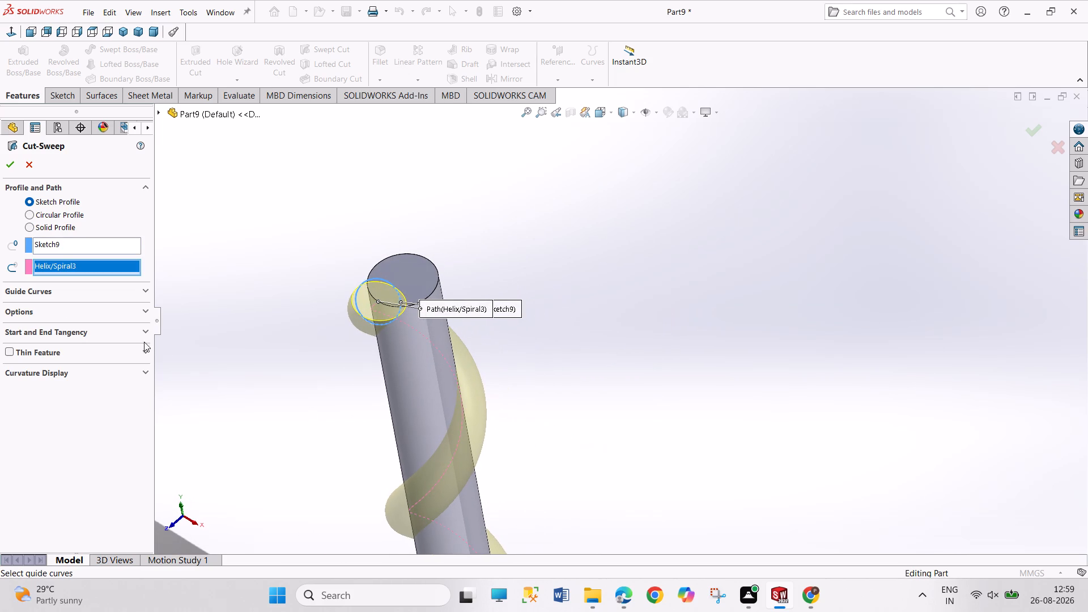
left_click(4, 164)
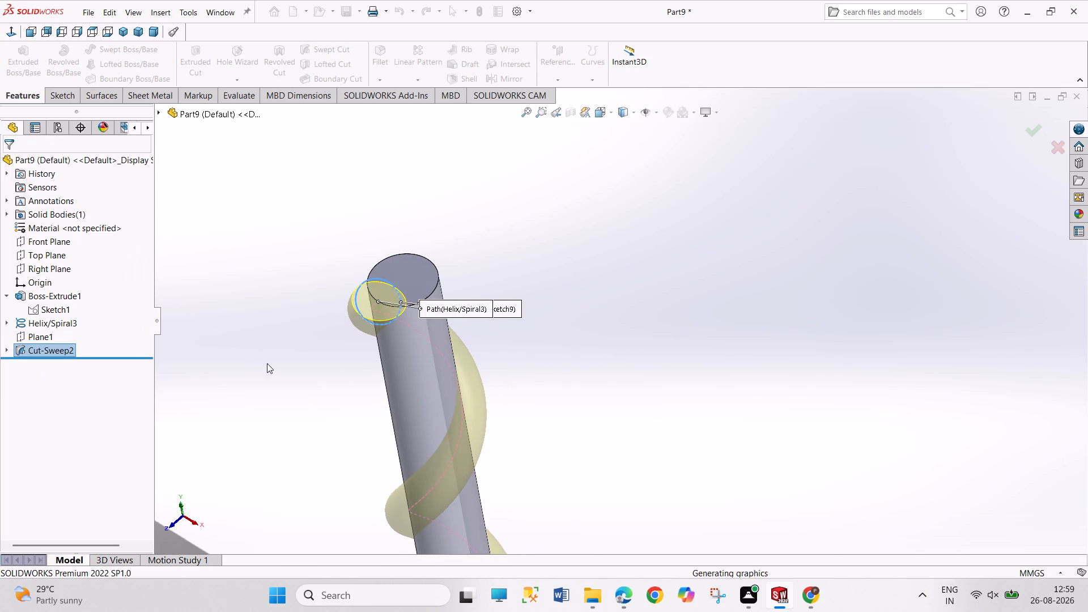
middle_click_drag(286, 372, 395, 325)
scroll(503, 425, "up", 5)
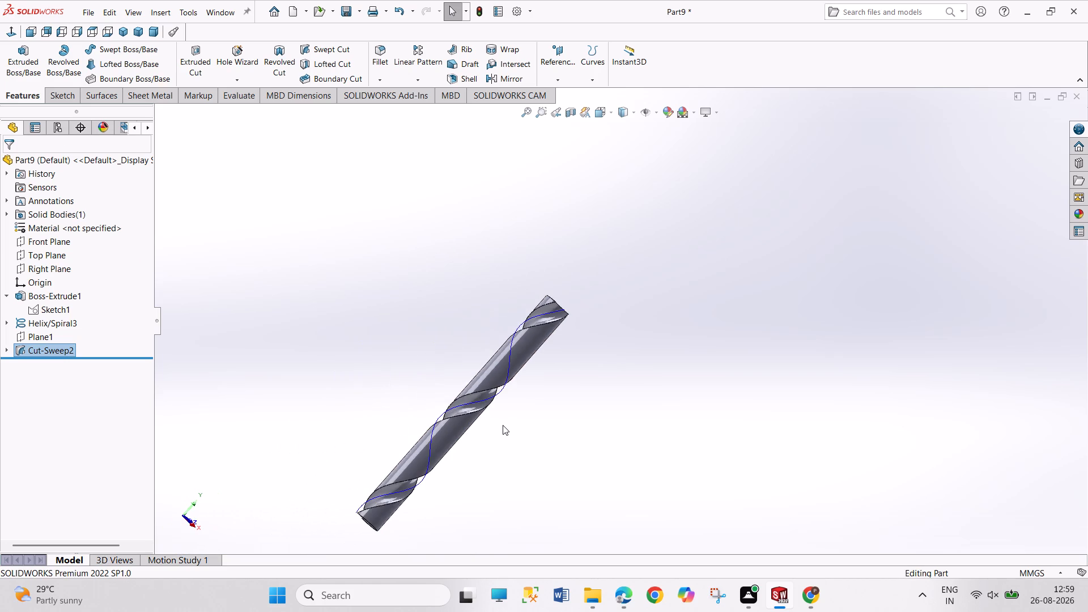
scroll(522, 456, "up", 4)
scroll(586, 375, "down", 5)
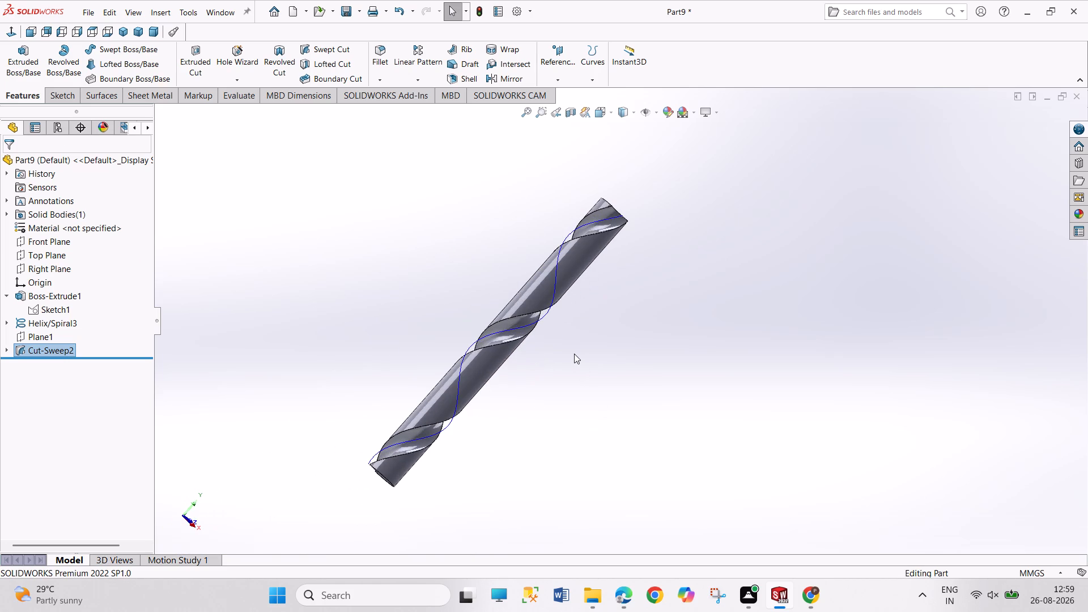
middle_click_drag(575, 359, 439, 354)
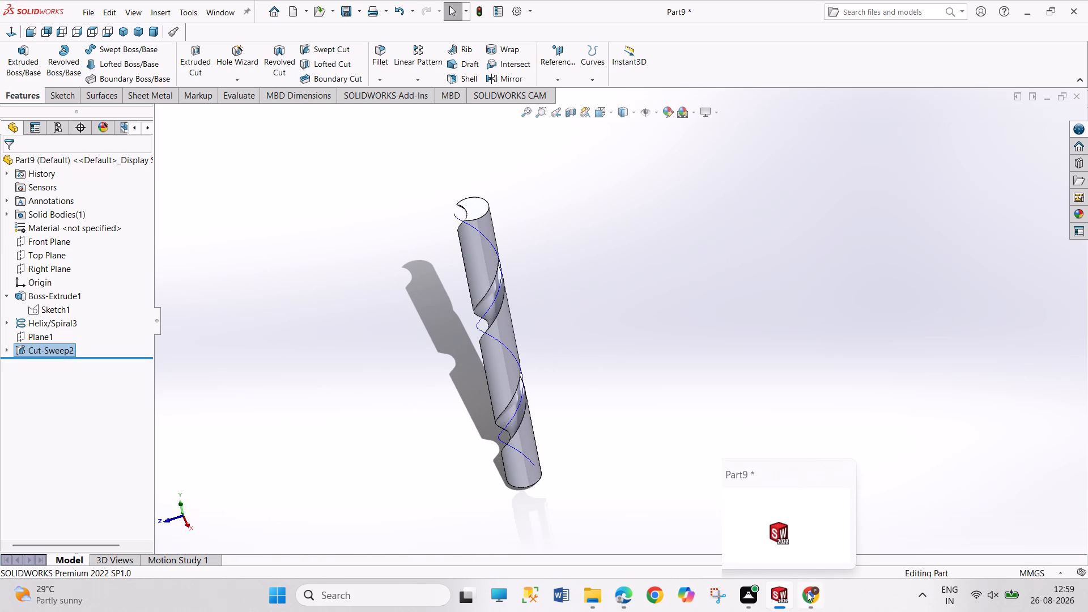
Close the open Chrome window.
left_click(823, 471)
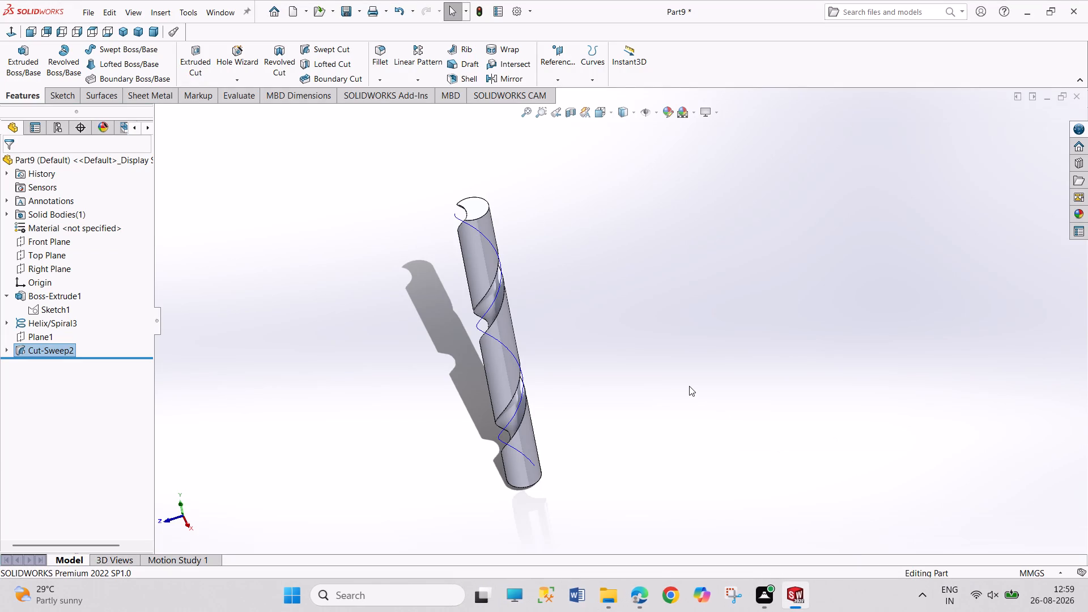
Close the drill part without saving it.
left_click(1080, 99)
left_click(586, 320)
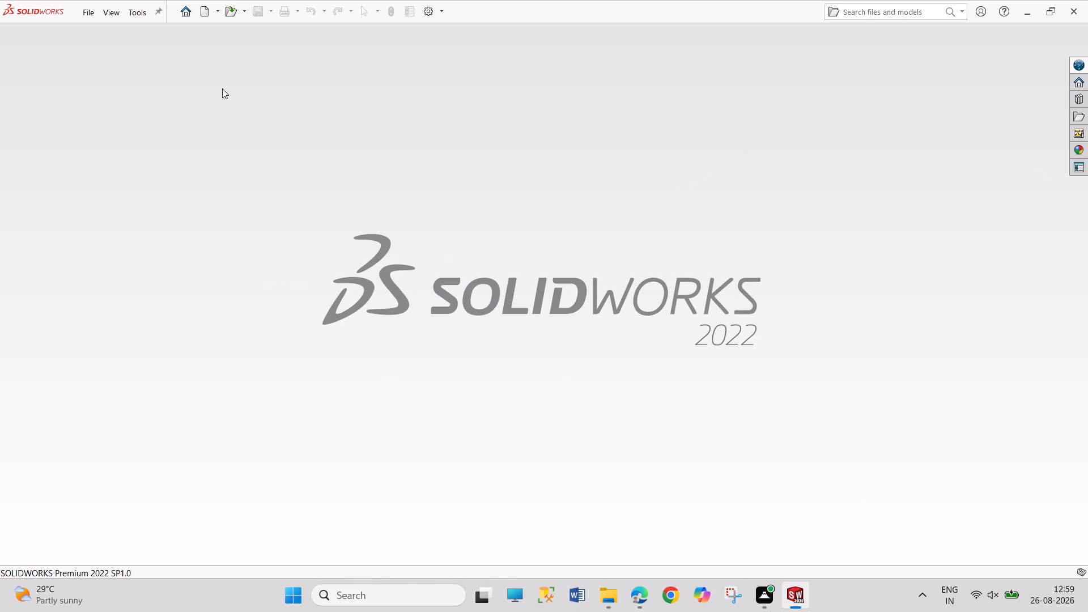
Create a new part document.
left_click(202, 14)
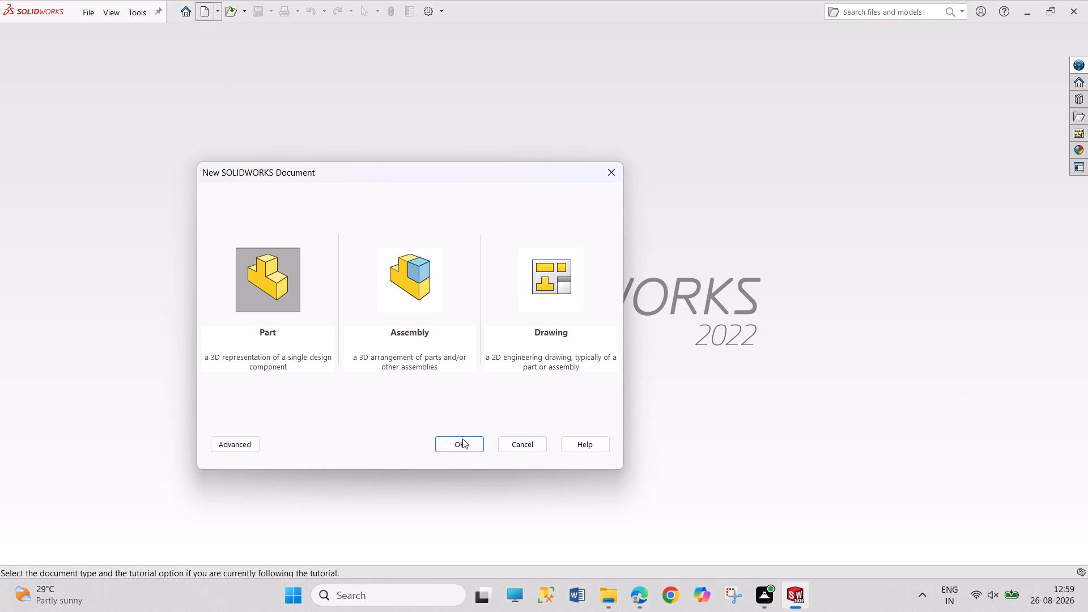
left_click(466, 443)
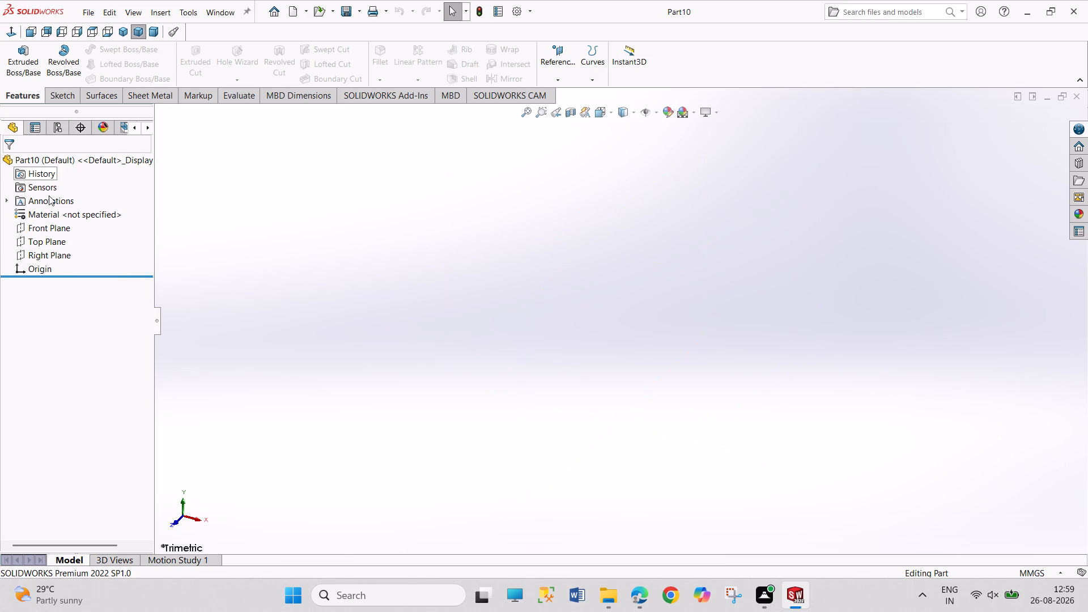
Sketch a circle of about 45.4 mm radius centred on the origin on the Top Plane.
left_click(50, 238)
left_click(58, 219)
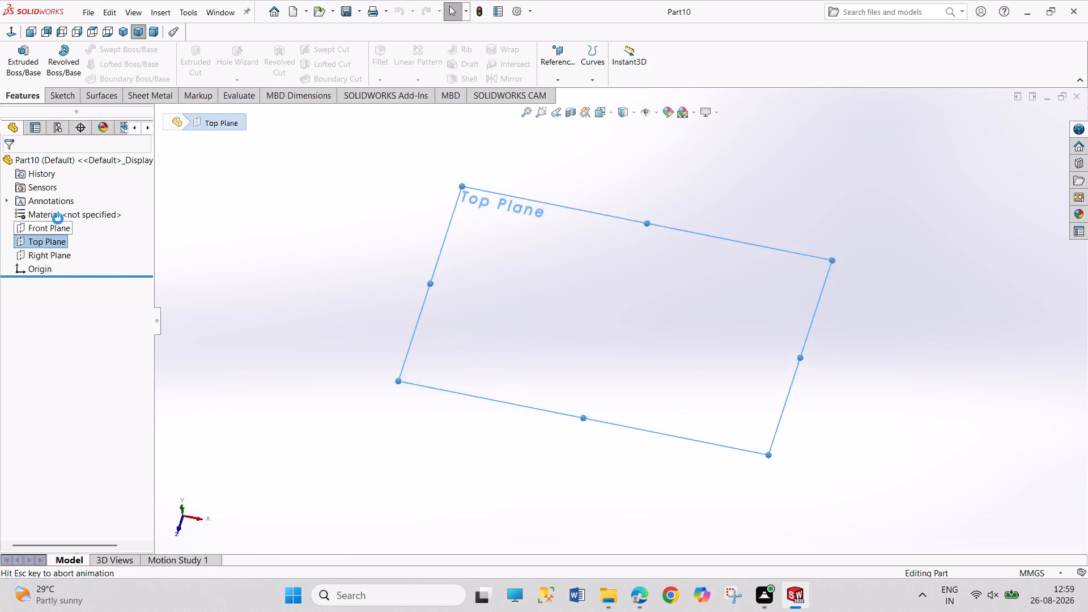
left_click(124, 45)
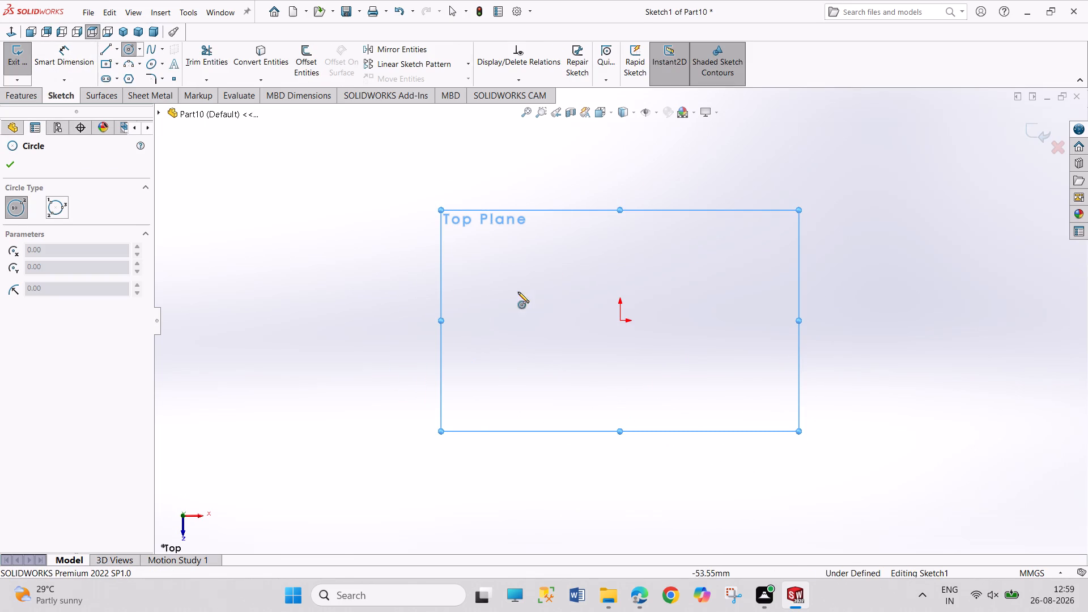
left_click(621, 322)
left_click(670, 397)
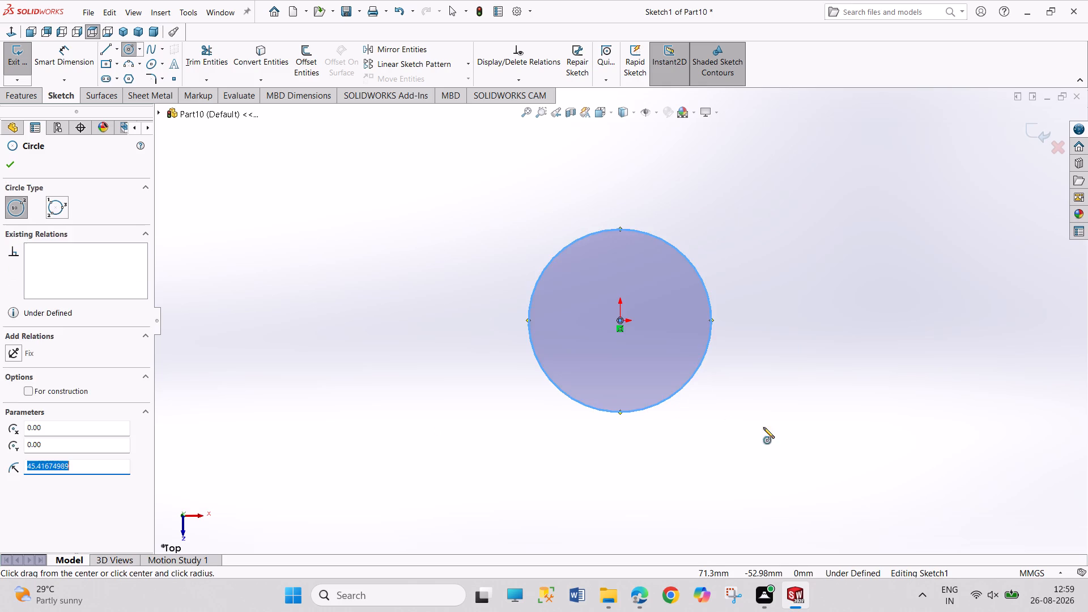
Dimension the circle's diameter to 6 mm and exit the sketch.
right_click_drag(763, 427, 747, 317)
left_click(713, 308)
left_click(770, 212)
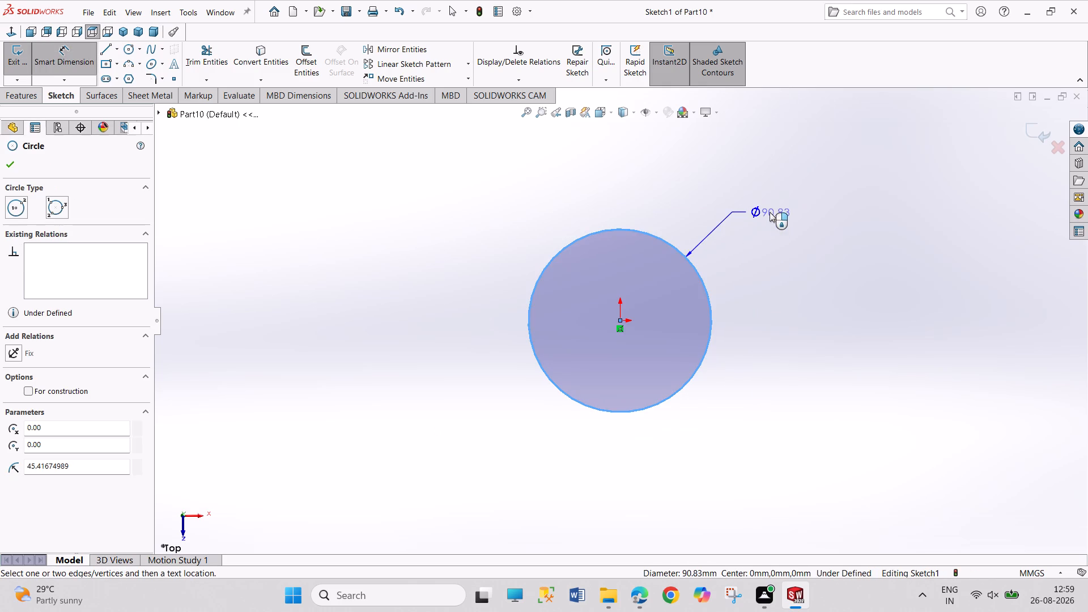
key("6")
key("Return")
right_click(802, 314)
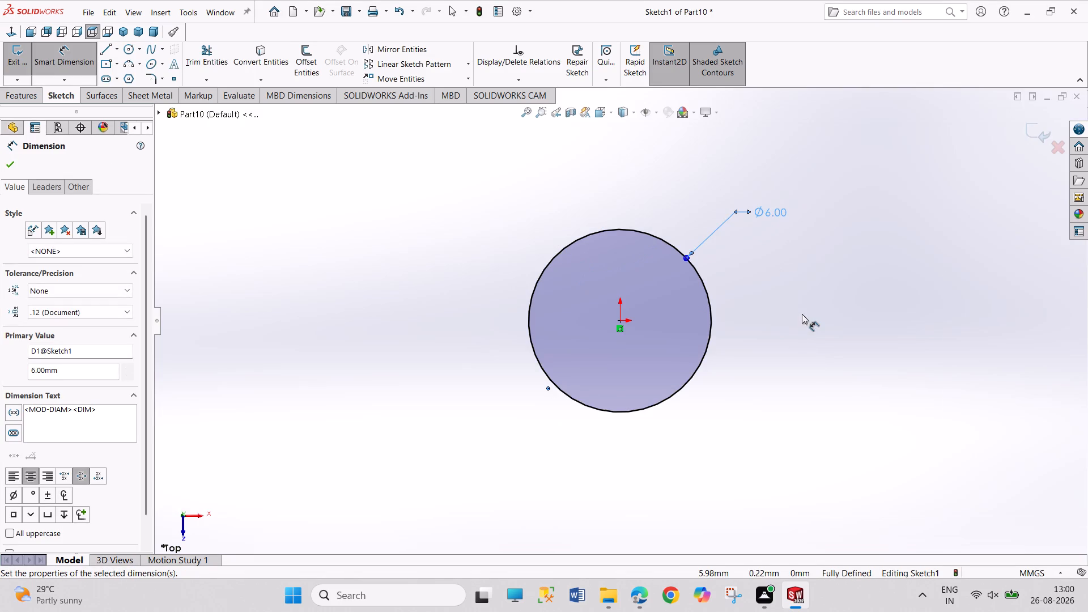
left_click(817, 352)
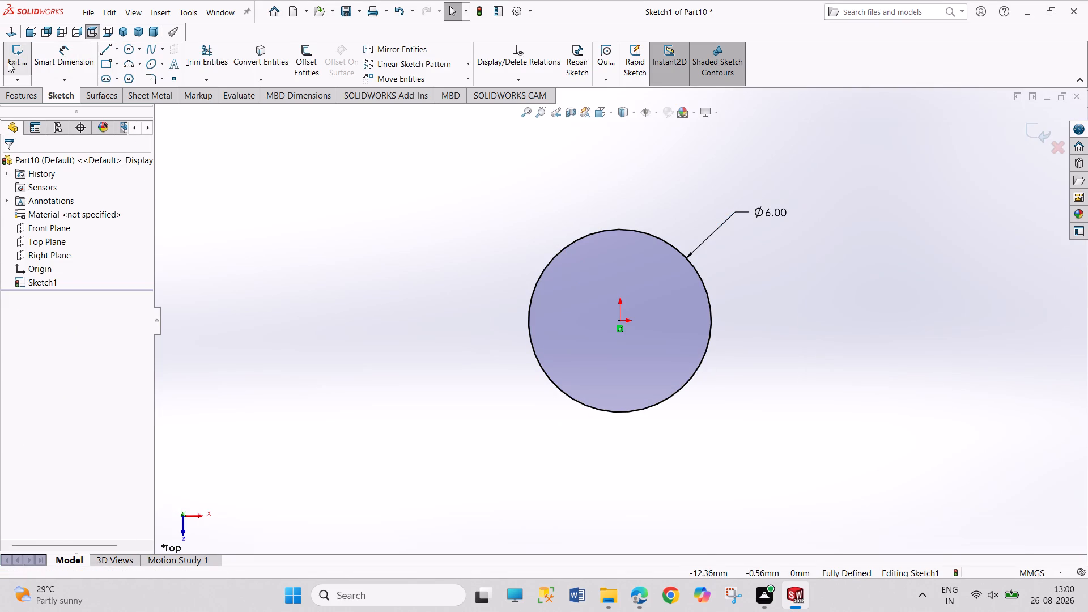
left_click(11, 56)
Extrude the 6 mm circle 80 mm as a blind boss to form the drill's cylindrical body.
left_click(19, 53)
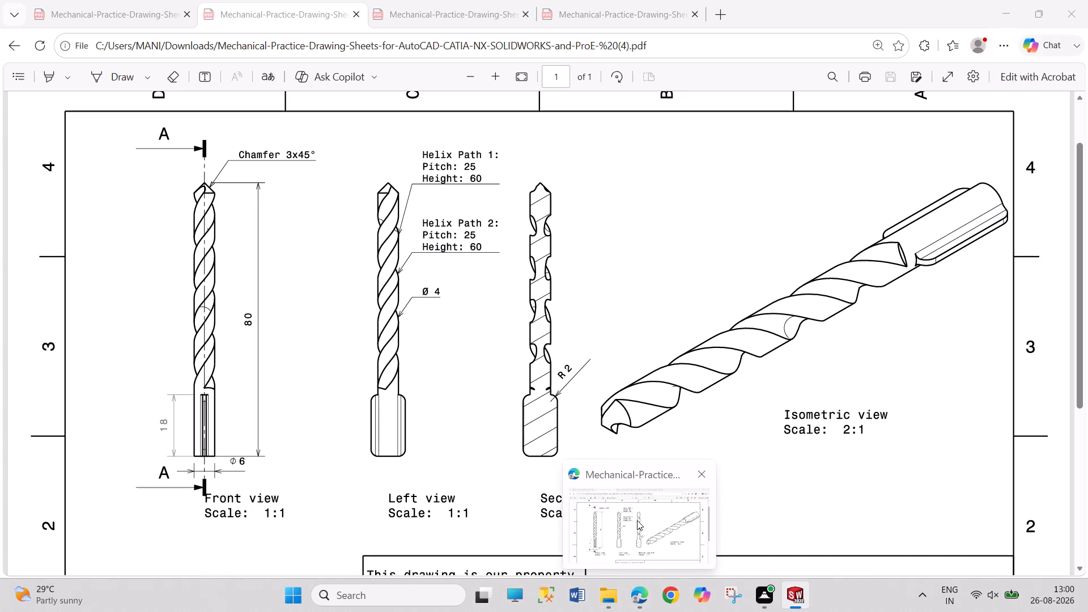
triple_click(134, 291)
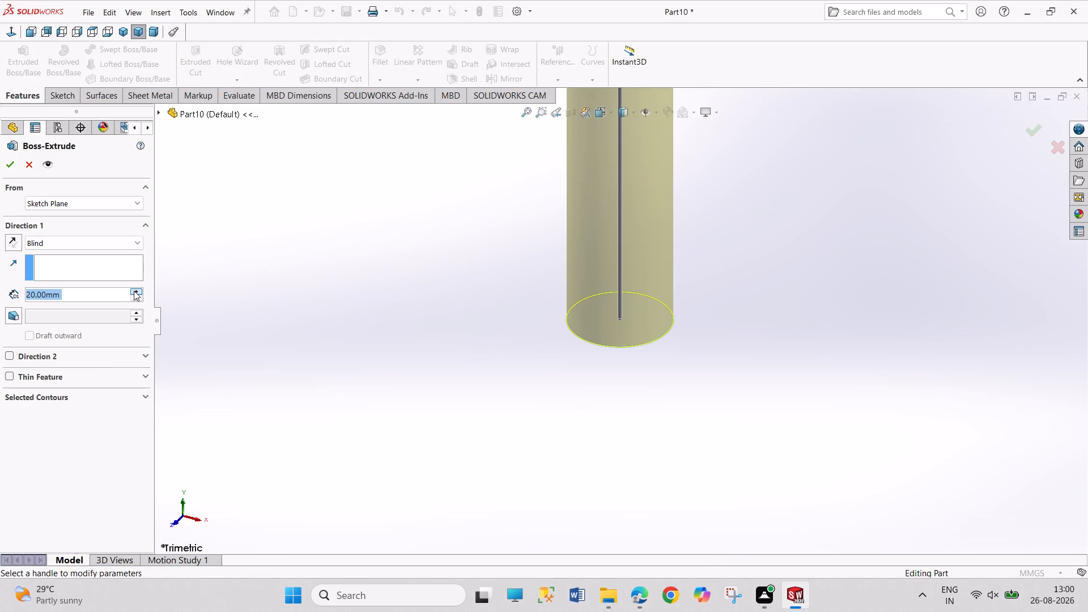
left_click(134, 291)
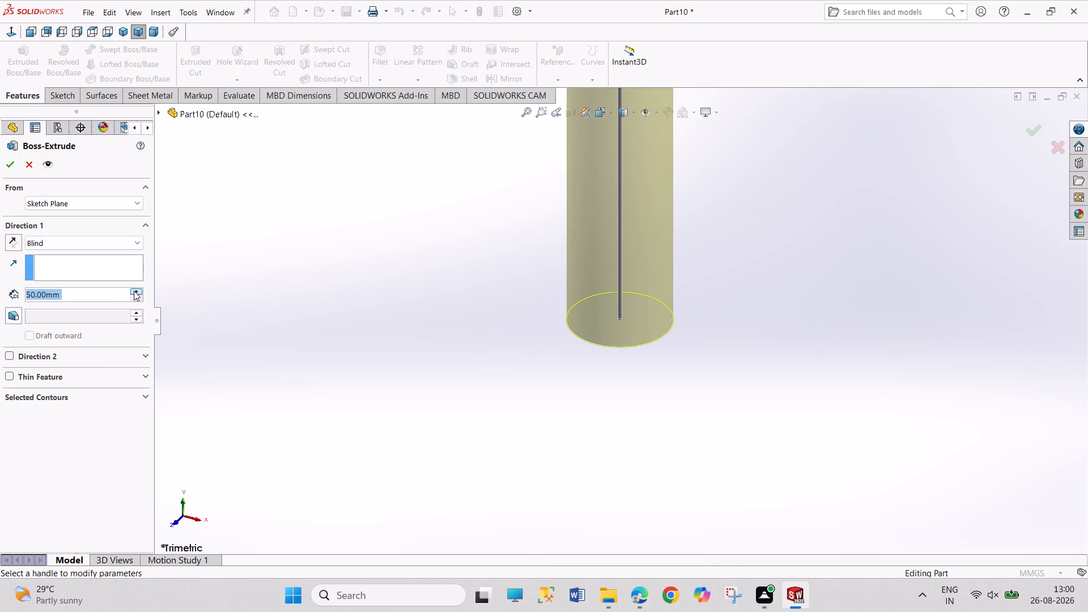
left_click(134, 291)
double_click(134, 291)
left_click(14, 161)
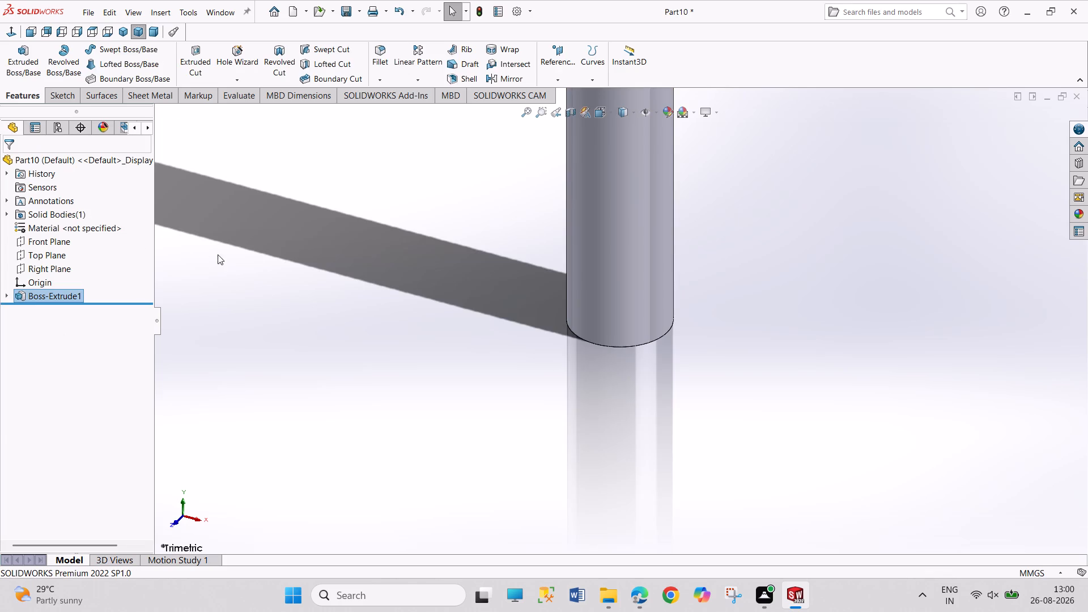
Create a sketch on the cylinder's top end face by converting its circular edge, and exit the sketch.
scroll(411, 291, "up", 6)
scroll(499, 262, "up", 5)
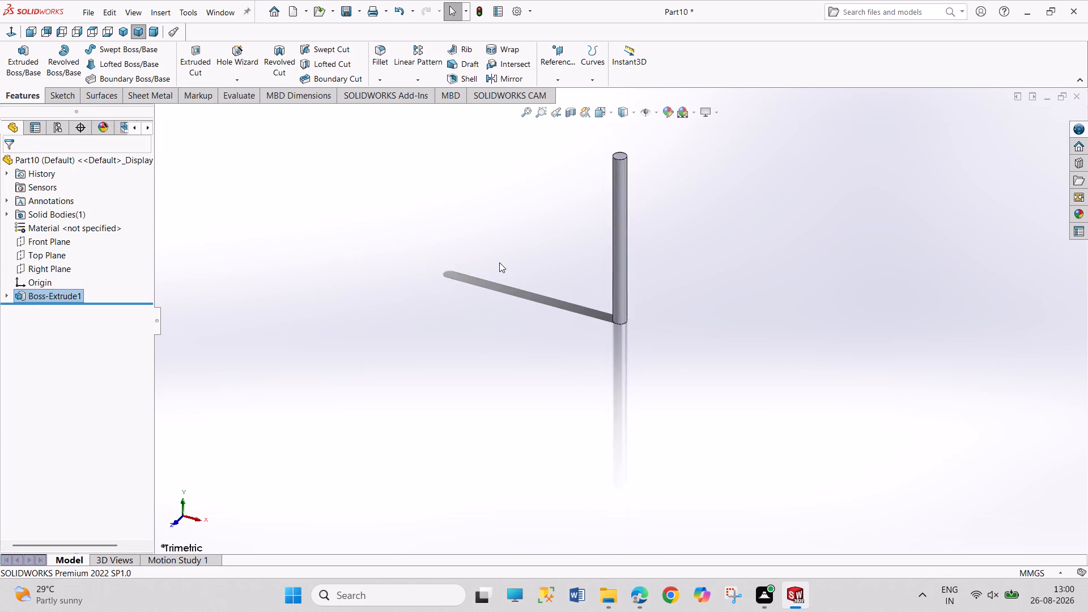
scroll(499, 262, "up", 1)
scroll(620, 157, "down", 1)
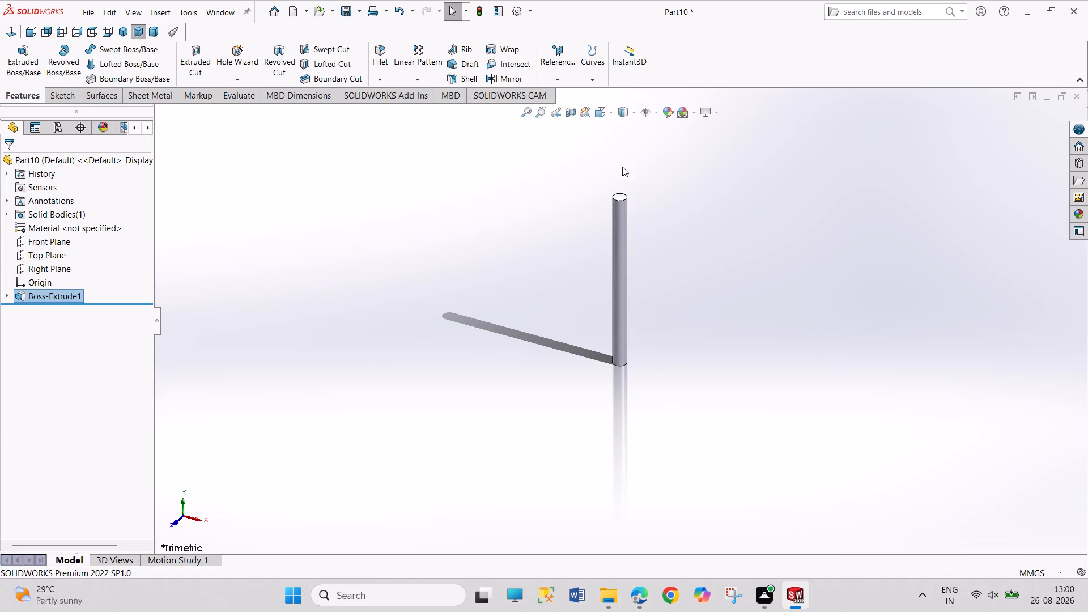
scroll(624, 175, "down", 2)
scroll(640, 440, "down", 2)
scroll(506, 278, "up", 3)
scroll(500, 272, "down", 1)
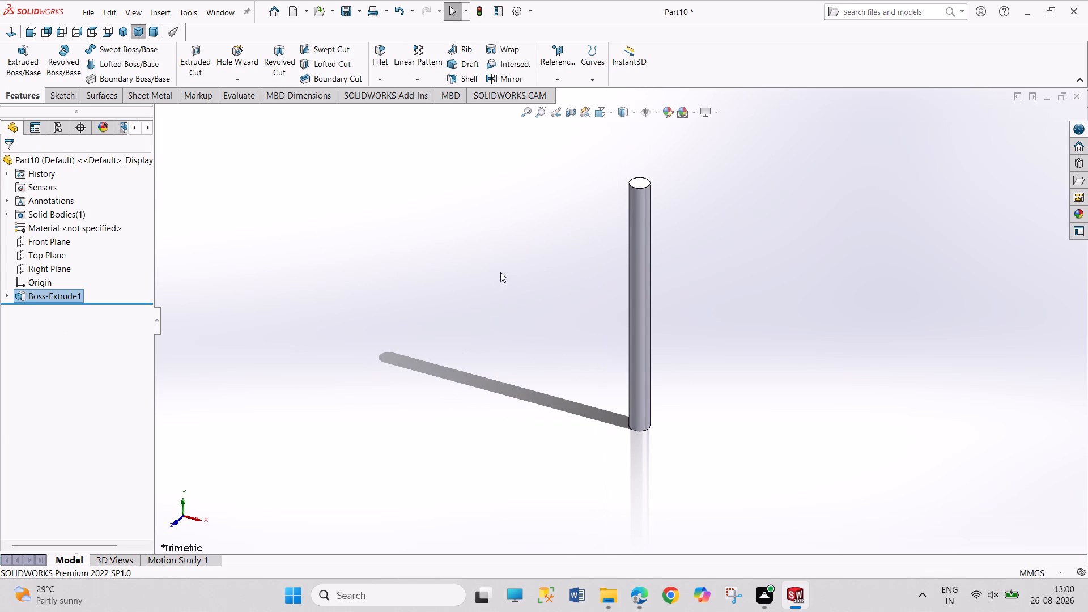
scroll(716, 269, "down", 2)
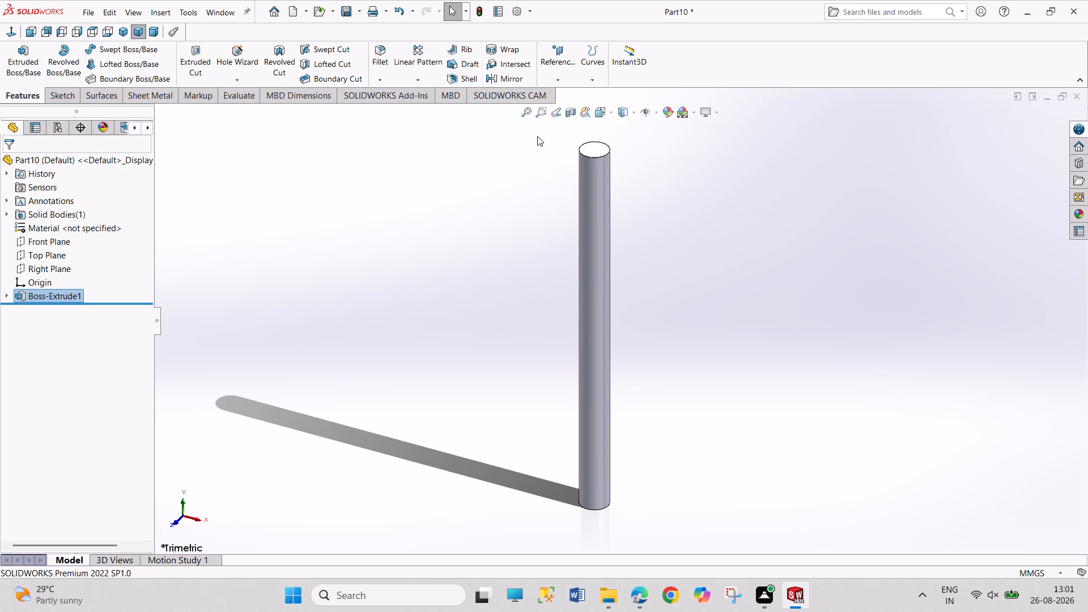
left_click(600, 151)
left_click(647, 120)
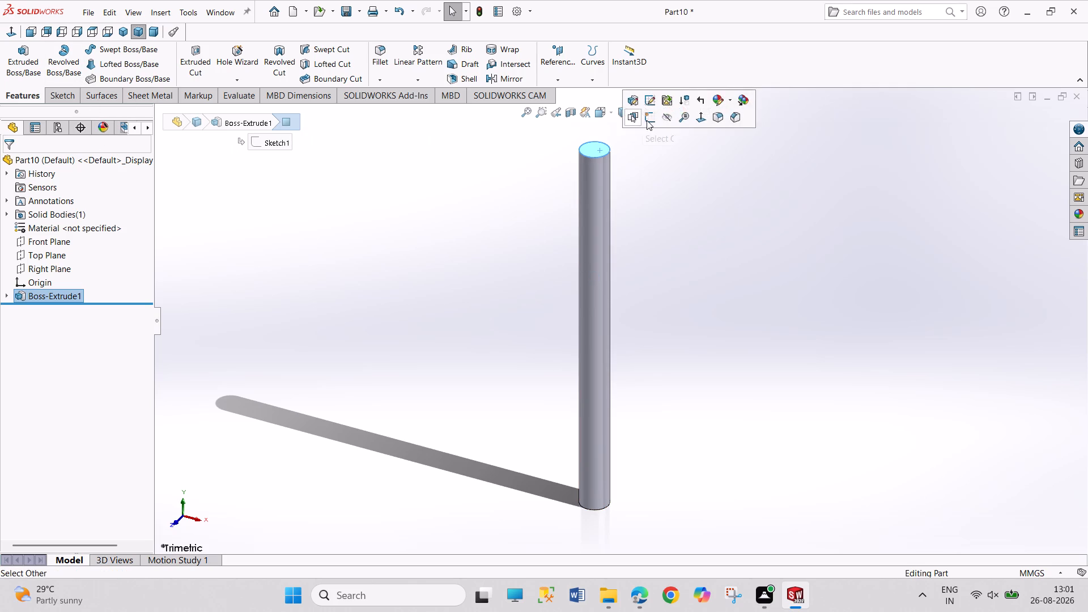
left_click(851, 247)
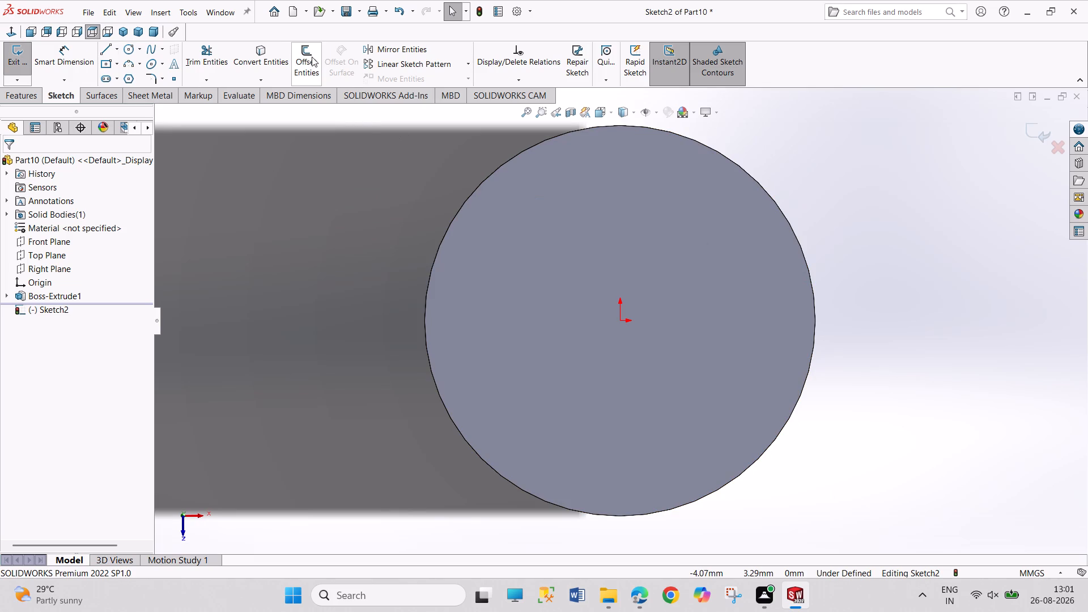
left_click(257, 54)
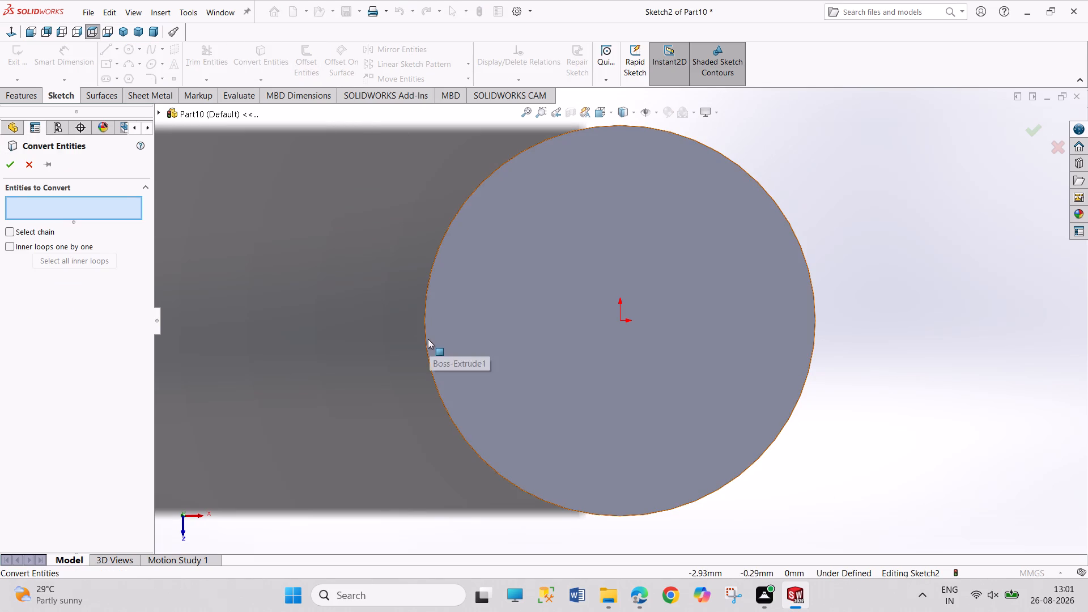
left_click(427, 338)
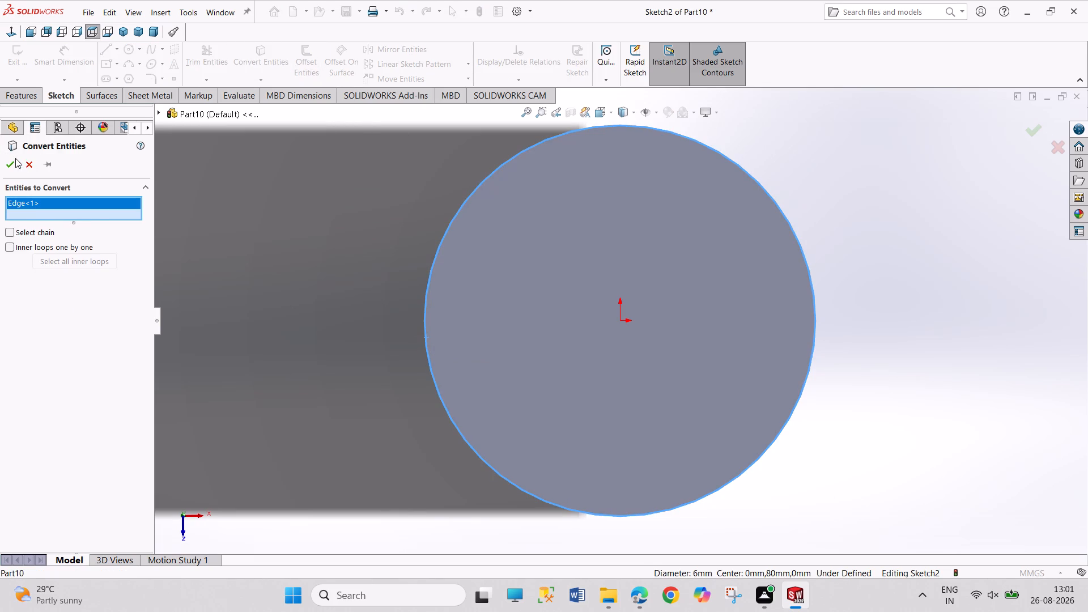
left_click(16, 160)
left_click(243, 226)
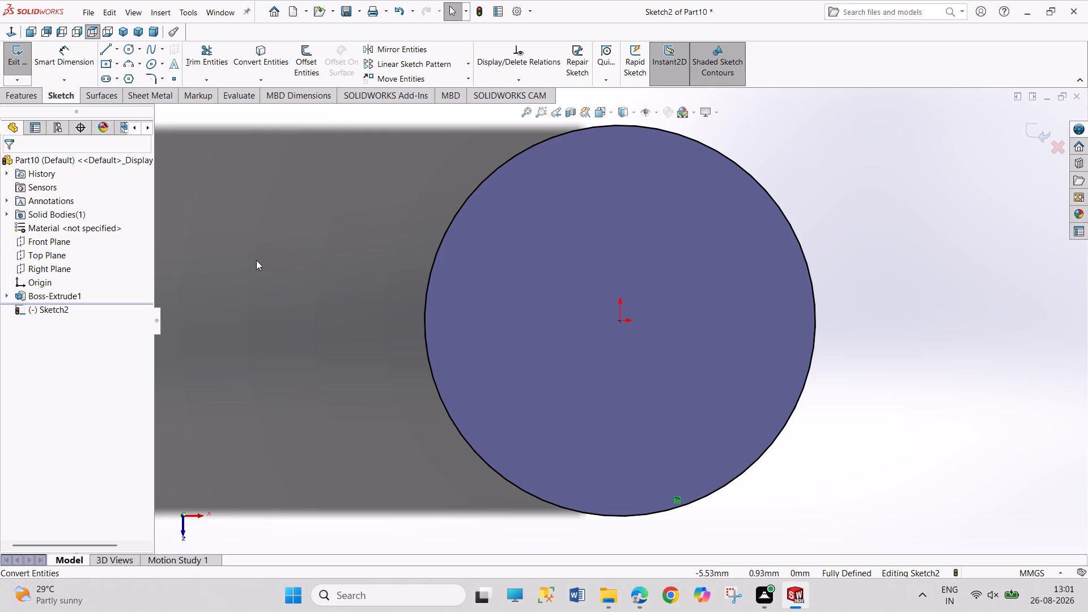
left_click(18, 69)
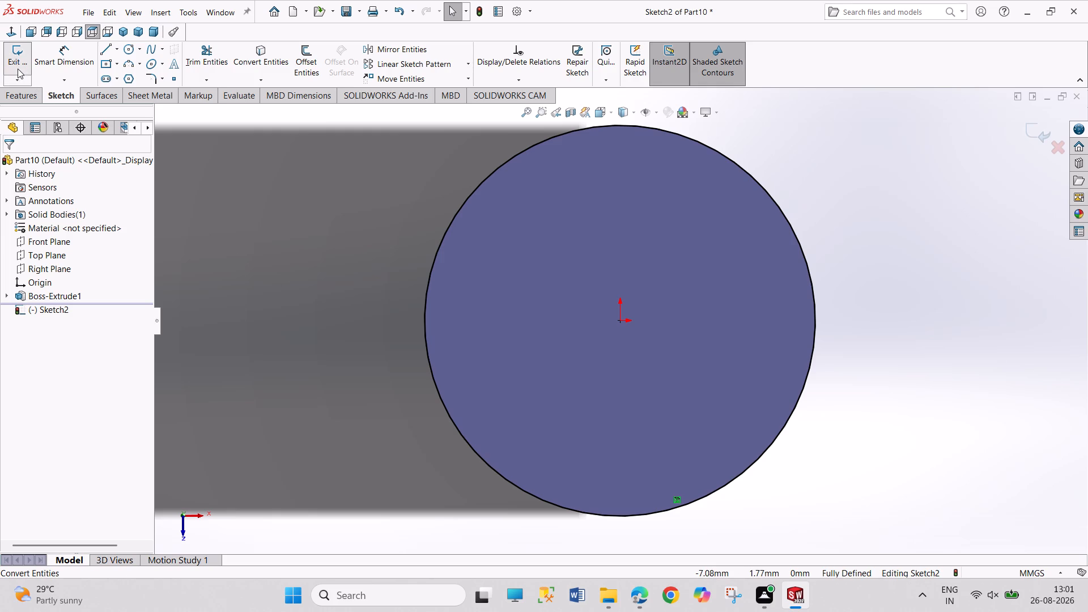
Create a clockwise constant-pitch helix from the converted circle, 60 mm high with 25 mm pitch, running down the cylinder in the reversed direction.
left_click(593, 75)
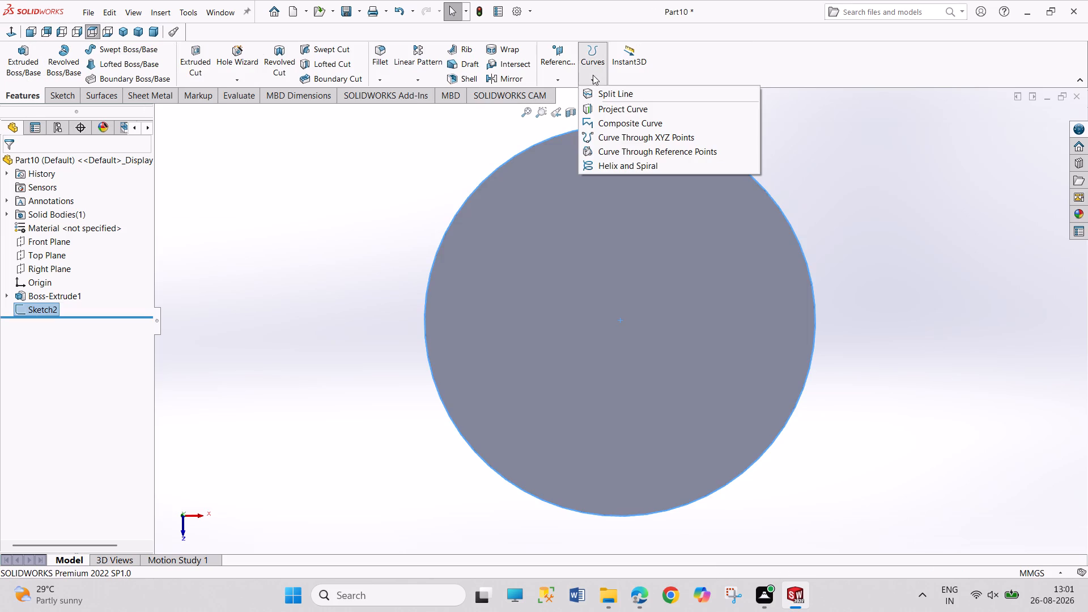
left_click(615, 164)
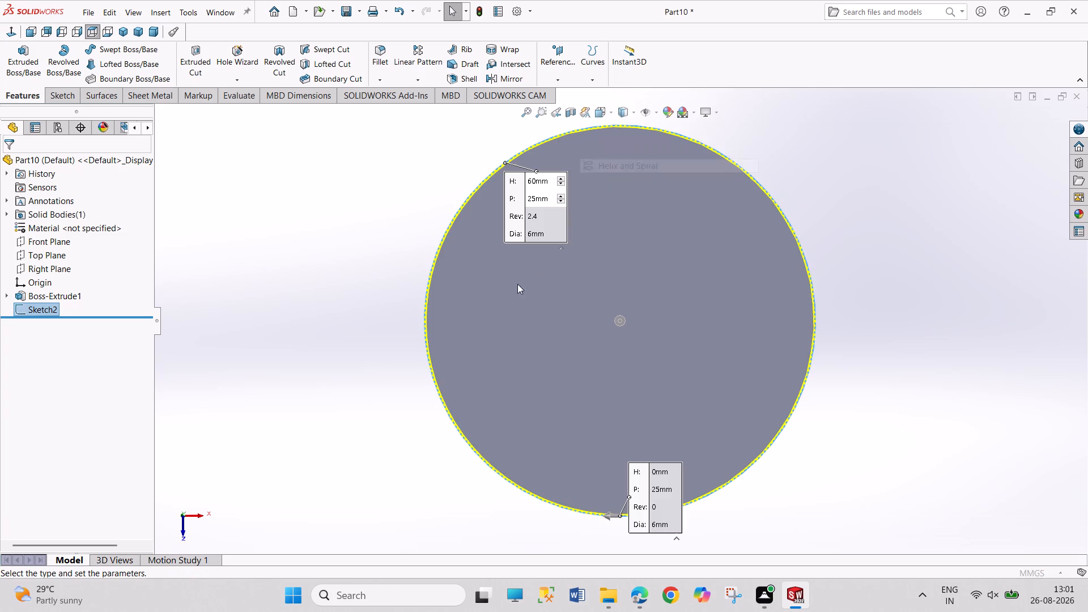
middle_click_drag(376, 457, 379, 415)
scroll(381, 410, "up", 5)
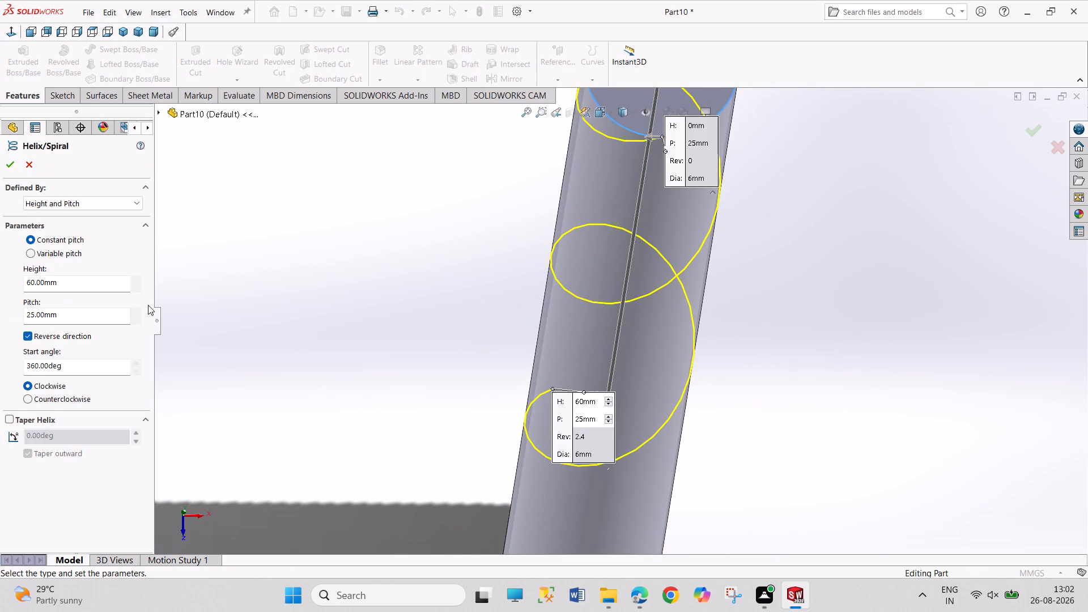
left_click(6, 166)
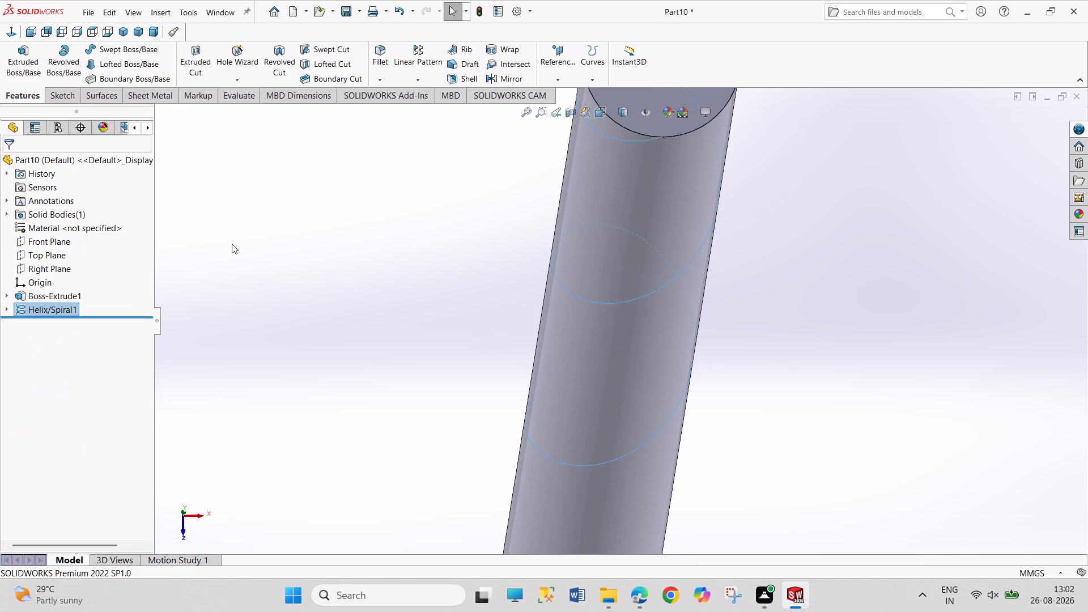
Create a reference plane perpendicular to the helix and coincident with its start point at the top face's edge.
scroll(232, 243, "up", 4)
scroll(450, 188, "down", 2)
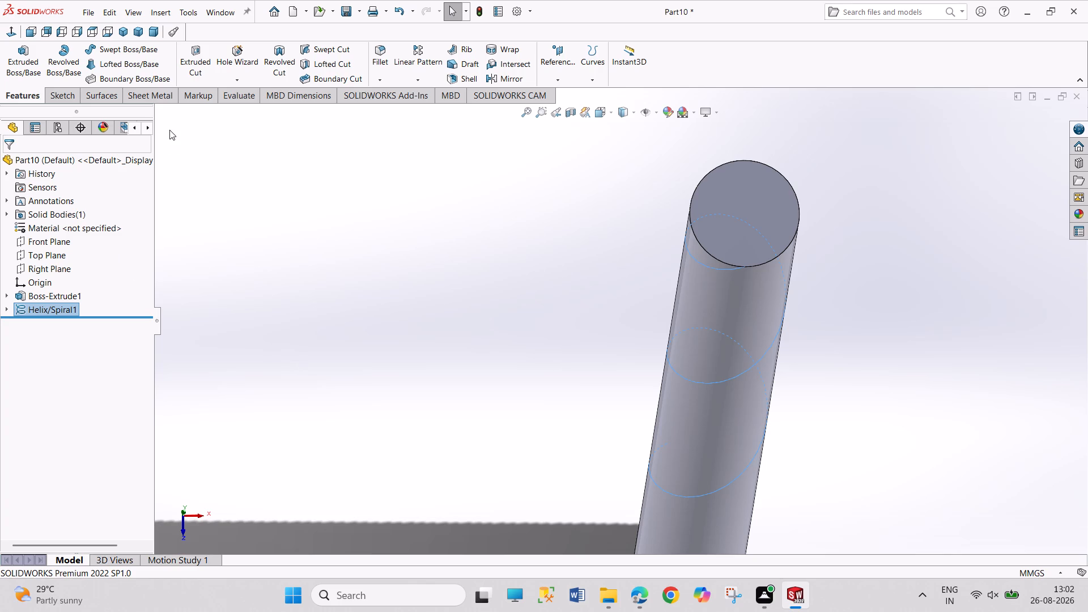
left_click(562, 78)
left_click(567, 96)
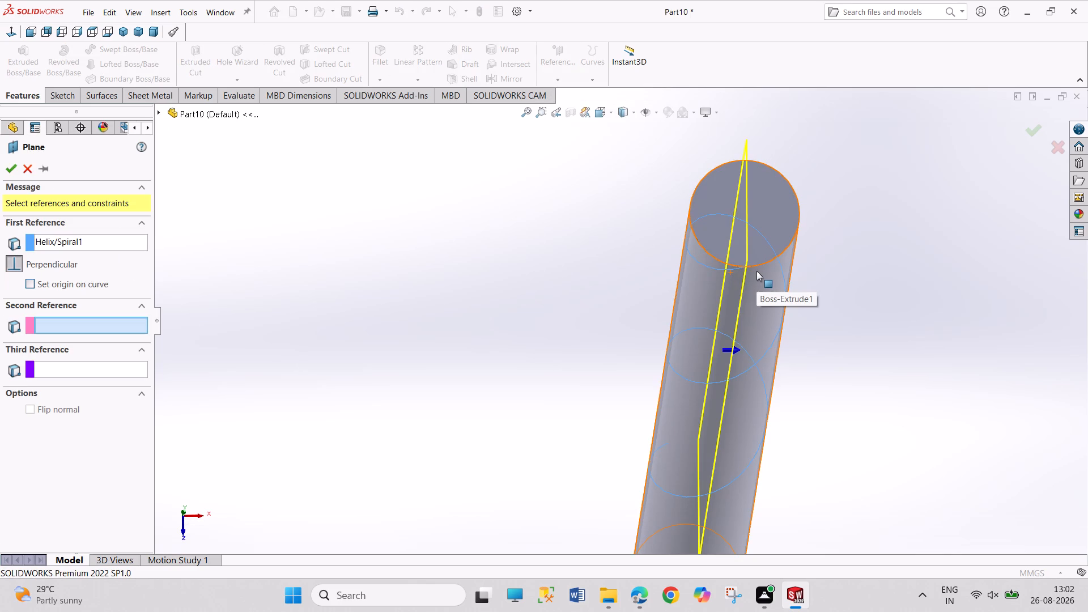
scroll(722, 272, "down", 2)
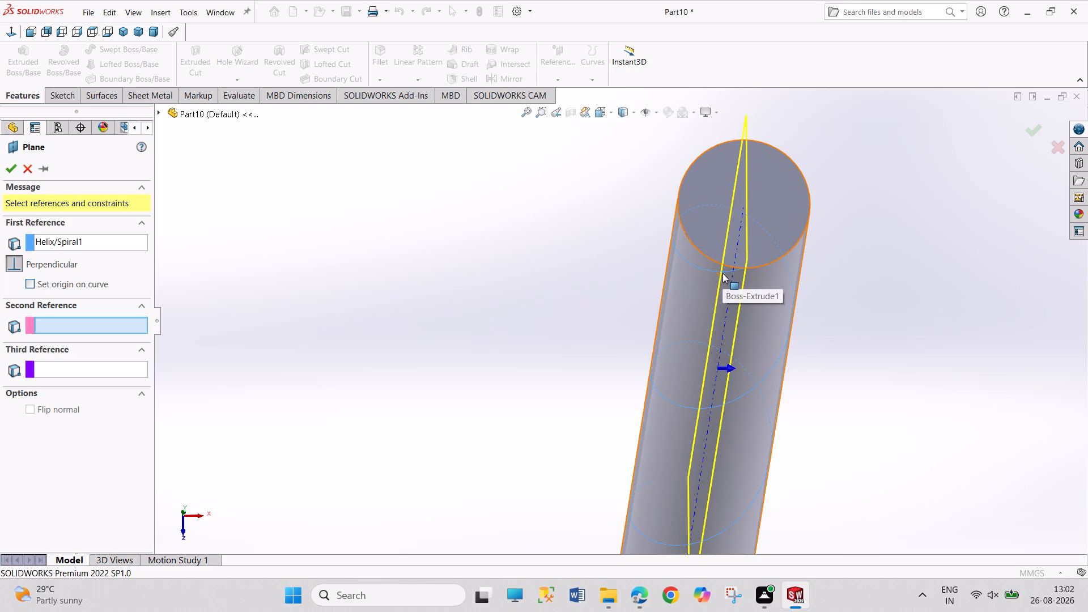
scroll(758, 248, "down", 1)
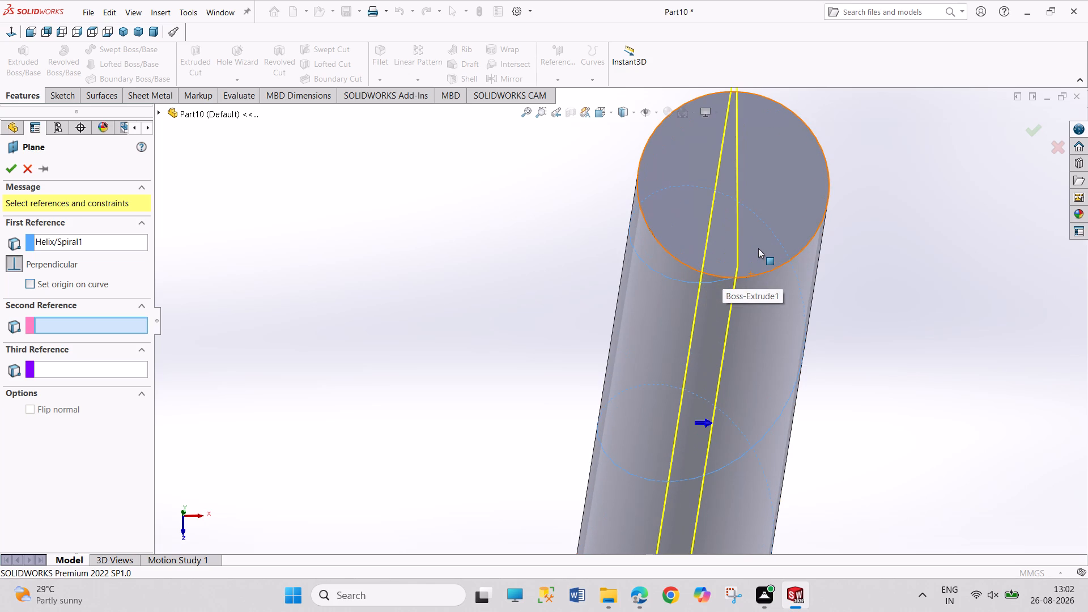
scroll(758, 248, "down", 6)
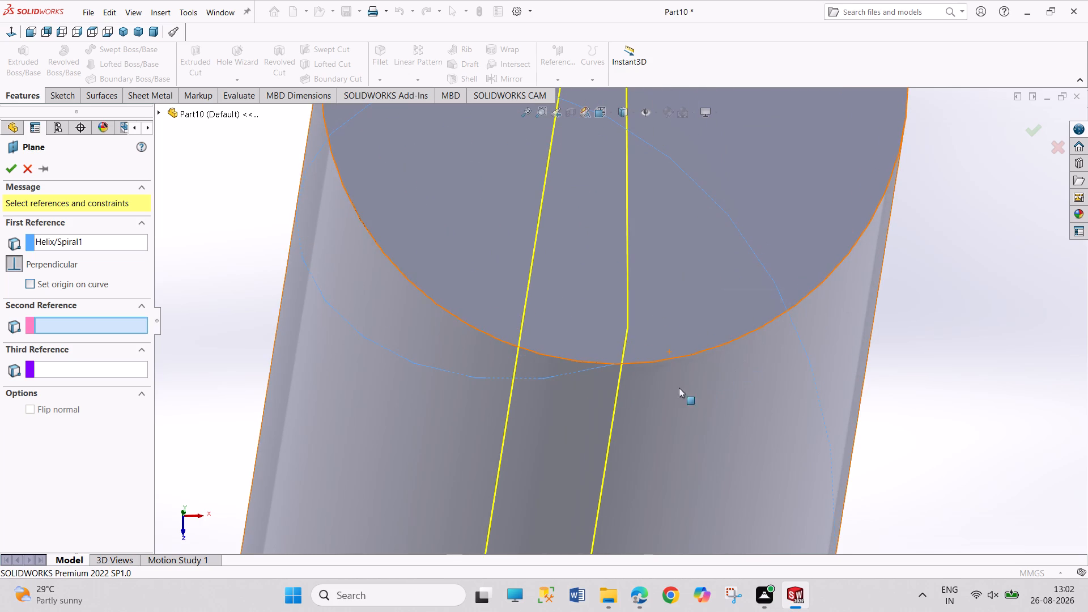
left_click(617, 364)
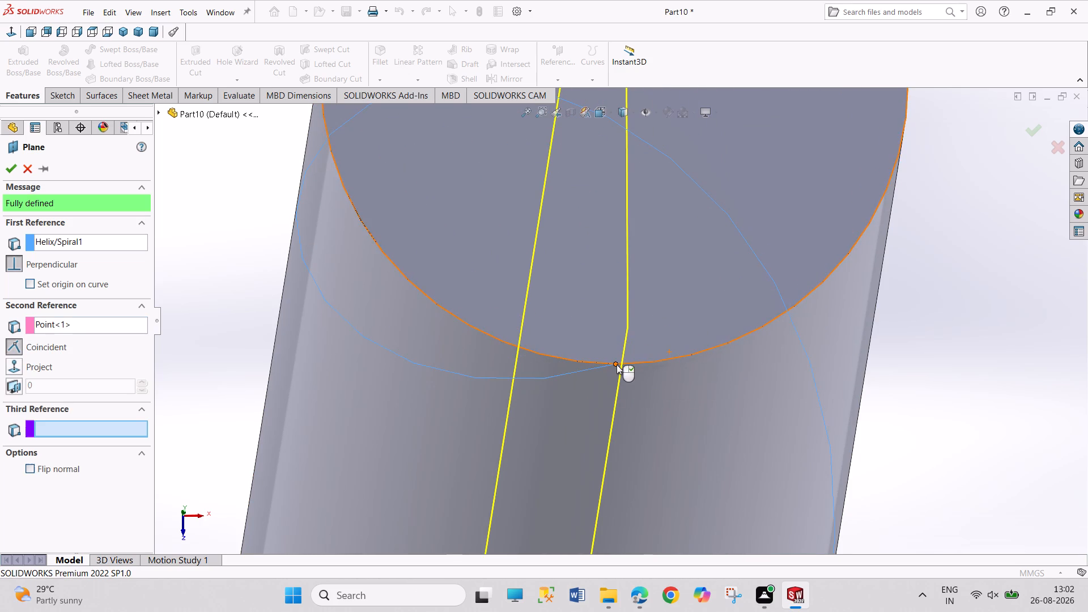
left_click(6, 161)
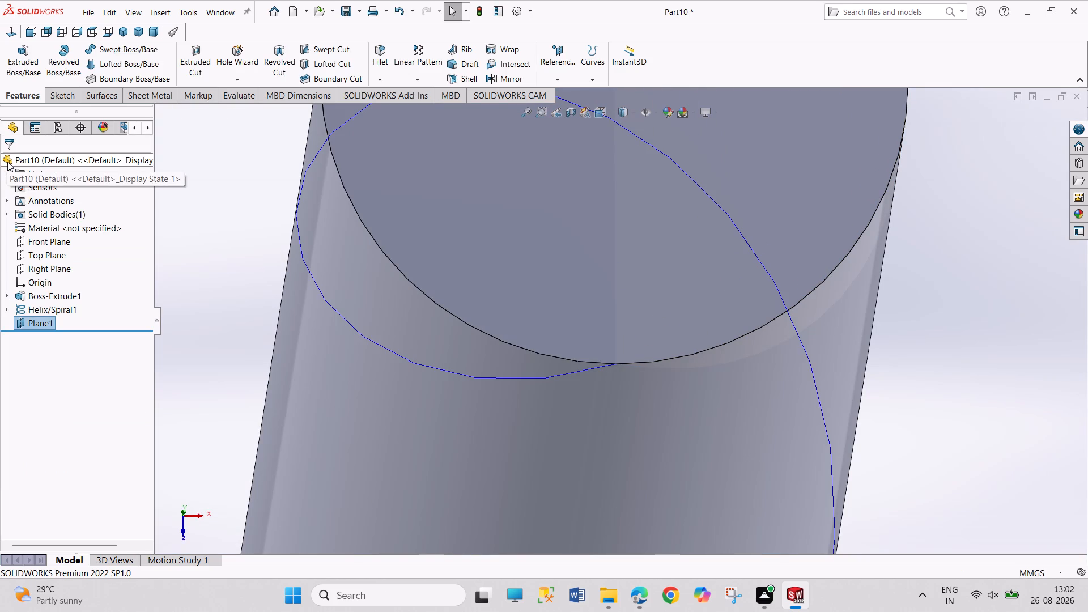
Create a second reference plane parallel to the plane normal to the helix, passing through the helix start point.
scroll(347, 347, "up", 10)
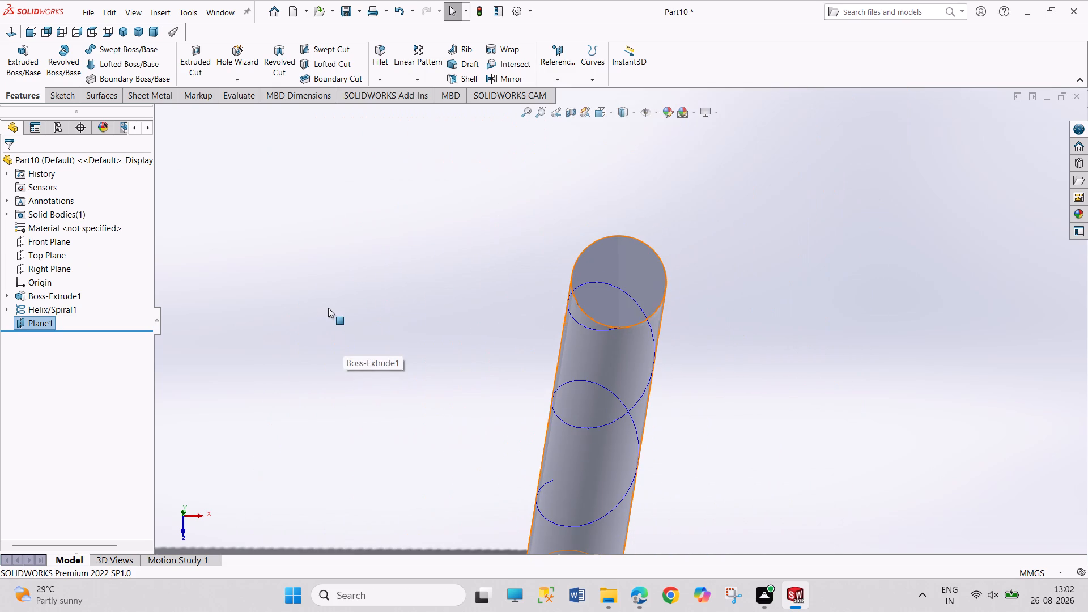
middle_click(410, 341)
scroll(410, 341, "up", 5)
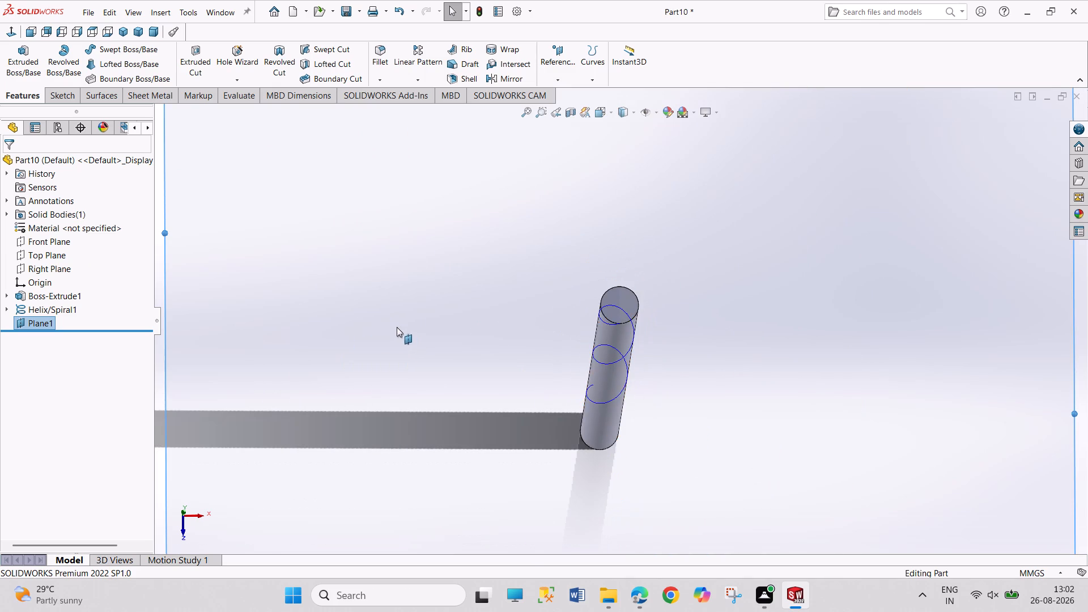
middle_click_drag(387, 323, 359, 307)
left_click(566, 73)
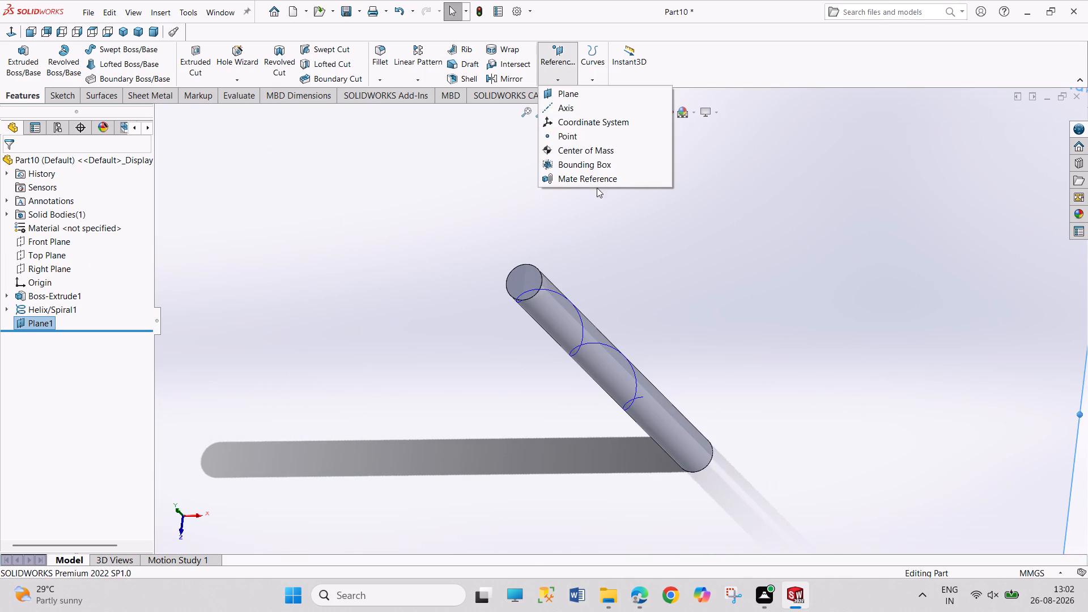
left_click(571, 98)
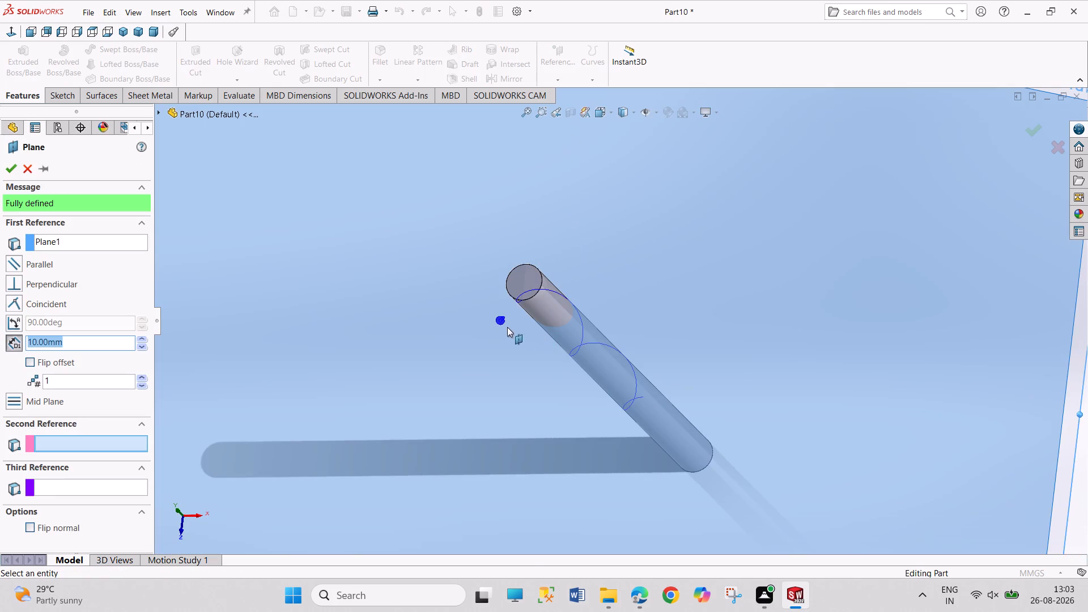
middle_click_drag(498, 325, 525, 278)
scroll(605, 215, "down", 4)
scroll(662, 274, "down", 4)
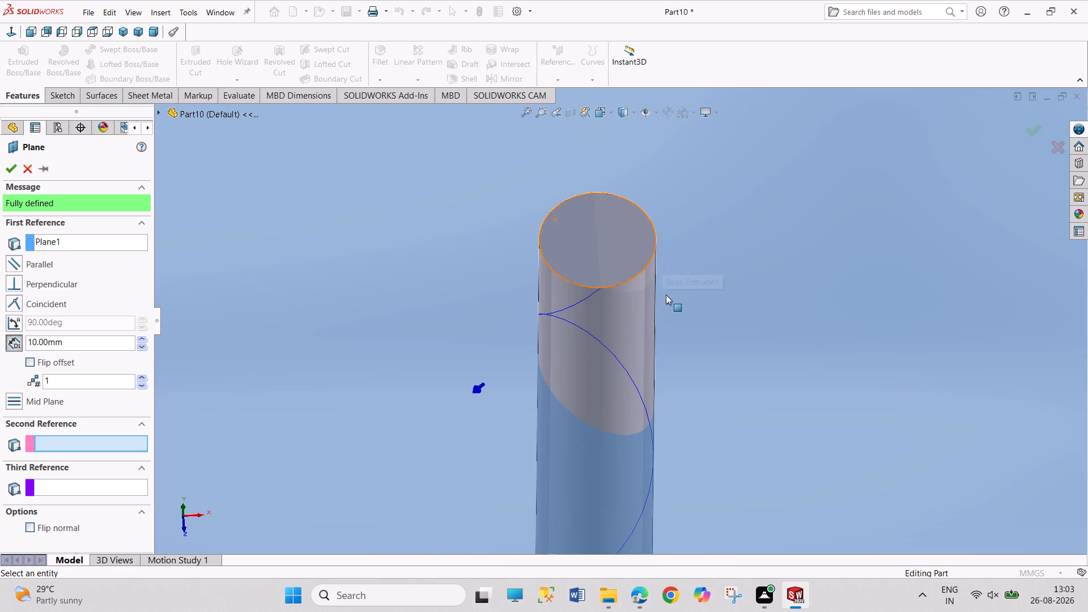
left_click(600, 288)
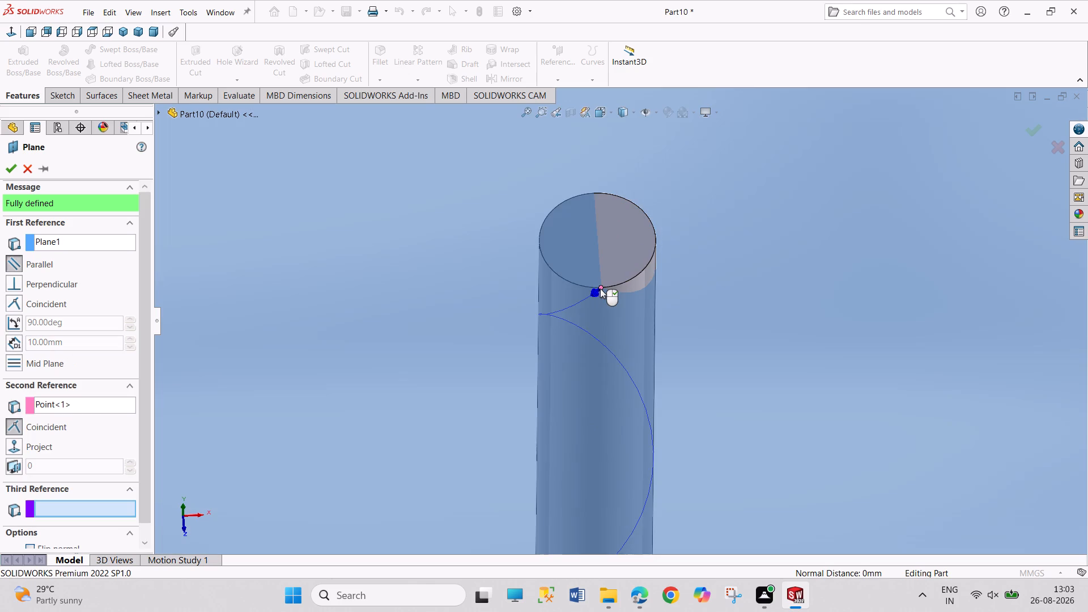
left_click(7, 169)
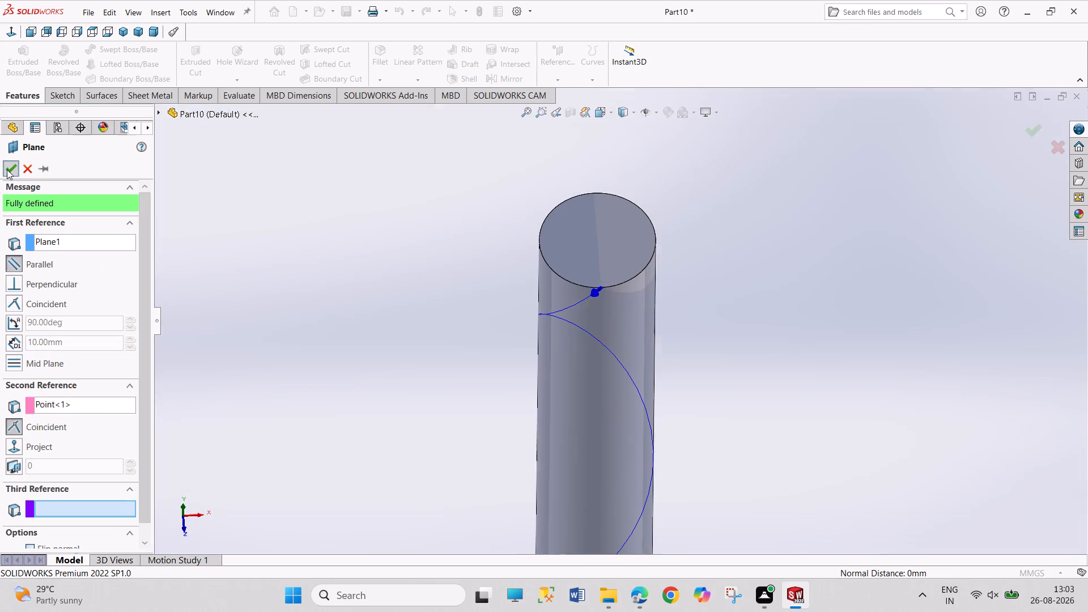
Start a sketch on the second reference plane and draw a circle of about 0.67 mm radius centred on the helix start point.
left_click(232, 294)
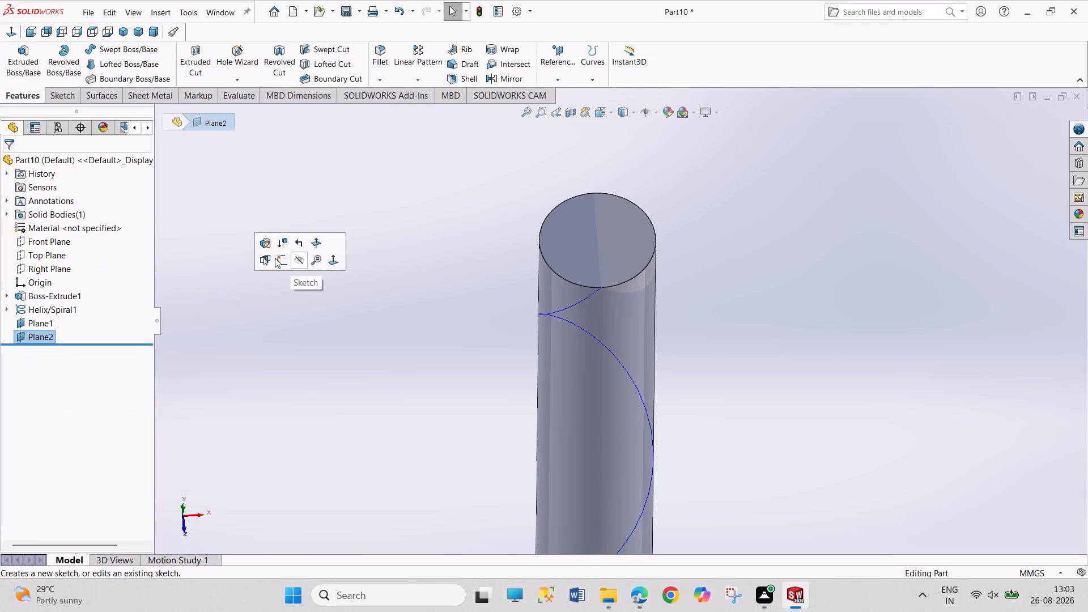
left_click(275, 258)
scroll(653, 318, "down", 4)
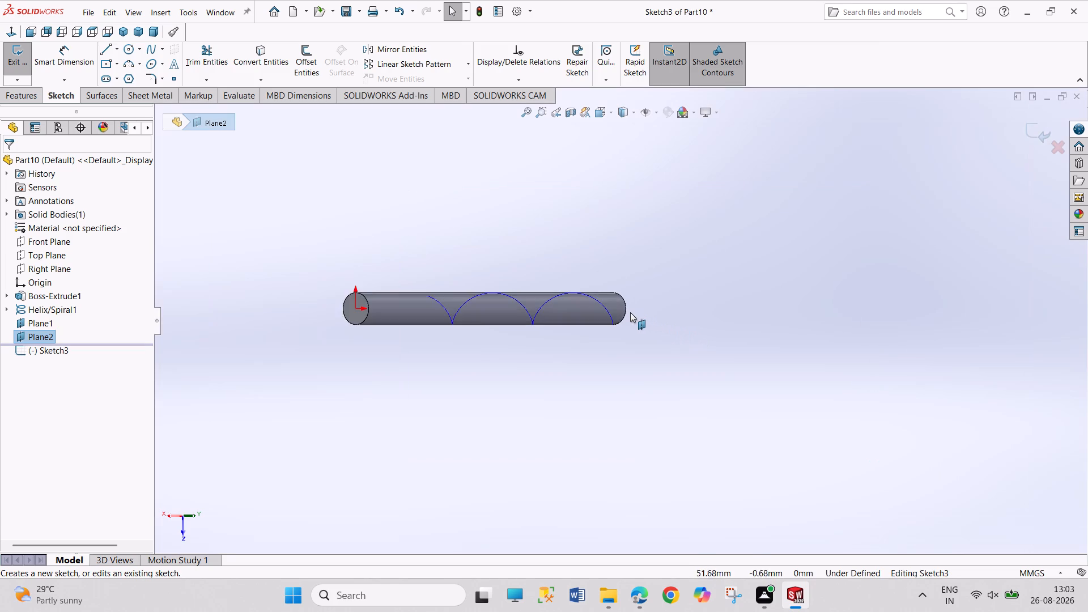
scroll(630, 314, "down", 3)
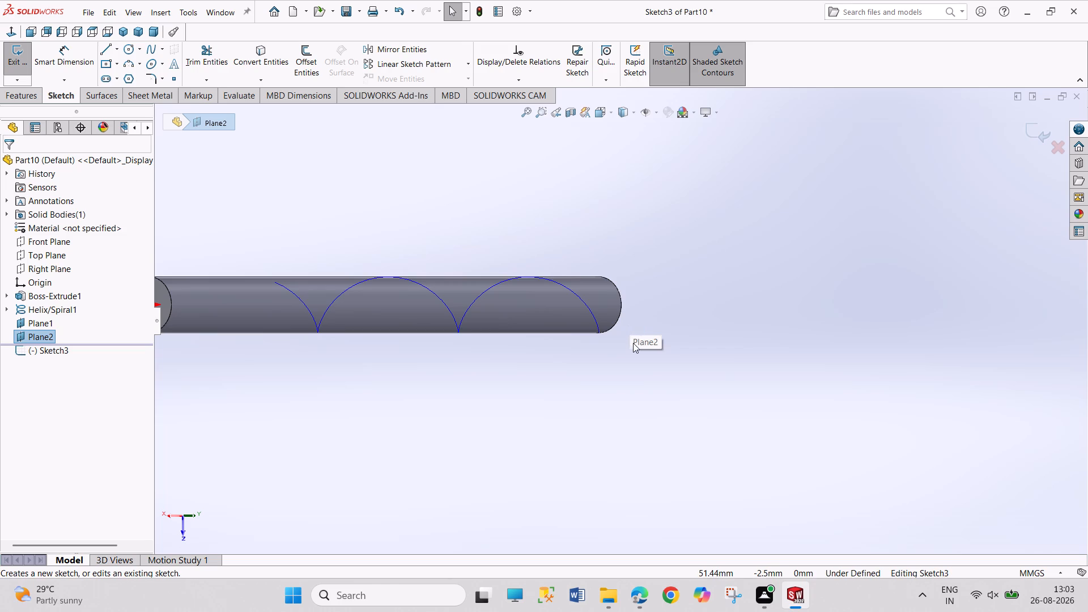
scroll(633, 346, "down", 4)
middle_click_drag(594, 340, 596, 257)
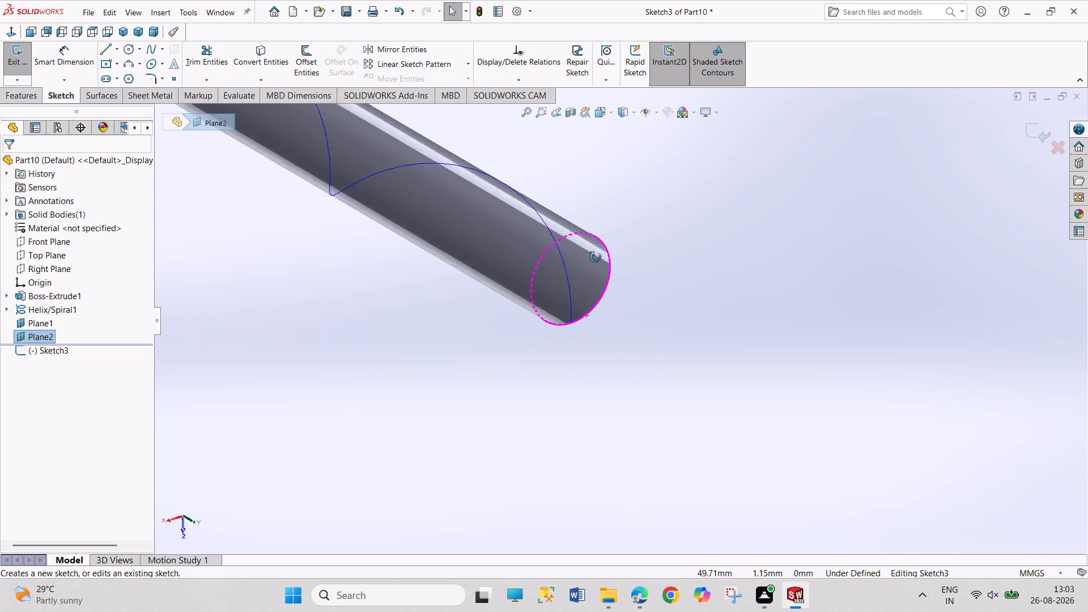
middle_click_drag(596, 257, 592, 240)
middle_click_drag(640, 380, 643, 284)
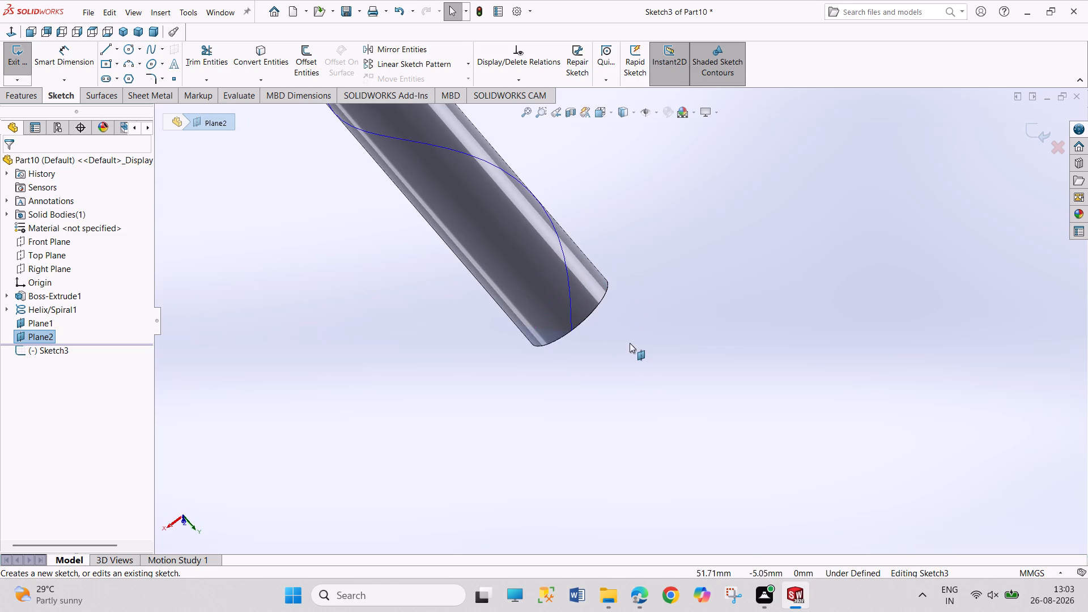
scroll(620, 343, "down", 5)
scroll(576, 329, "down", 3)
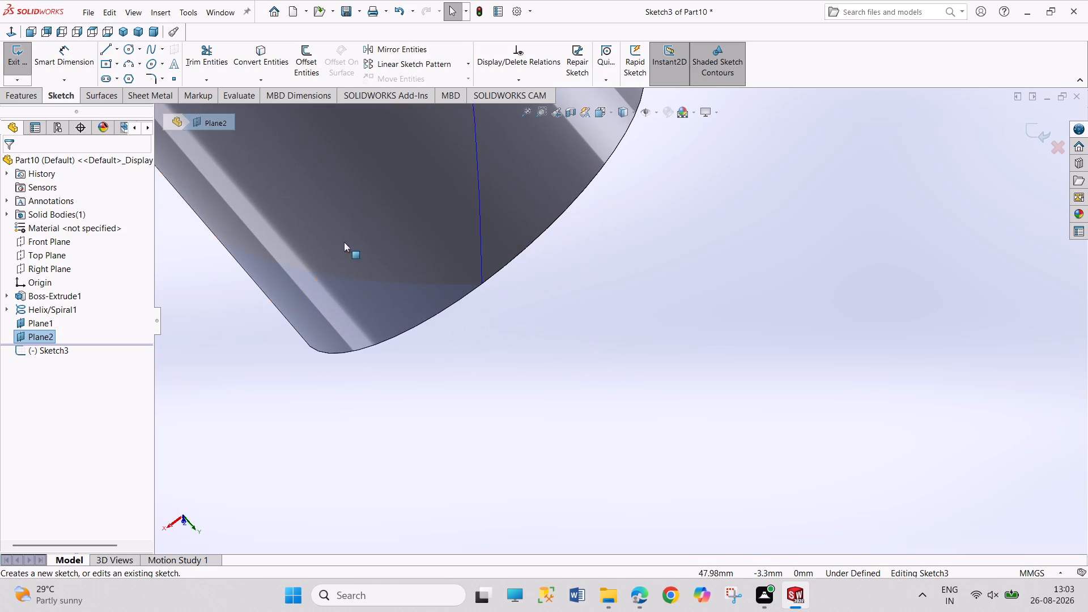
left_click(125, 49)
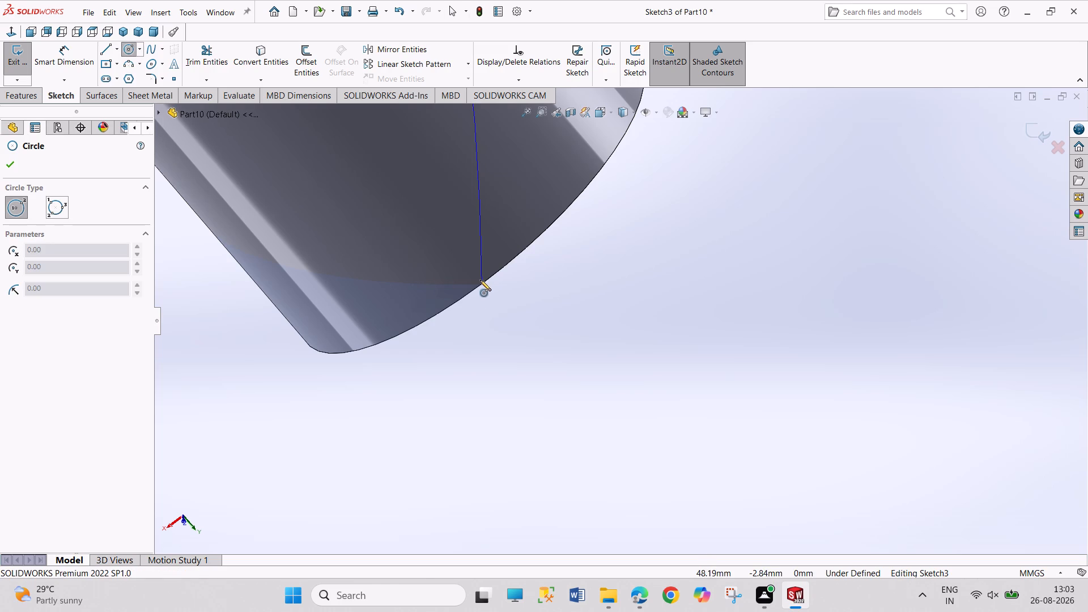
left_click(481, 283)
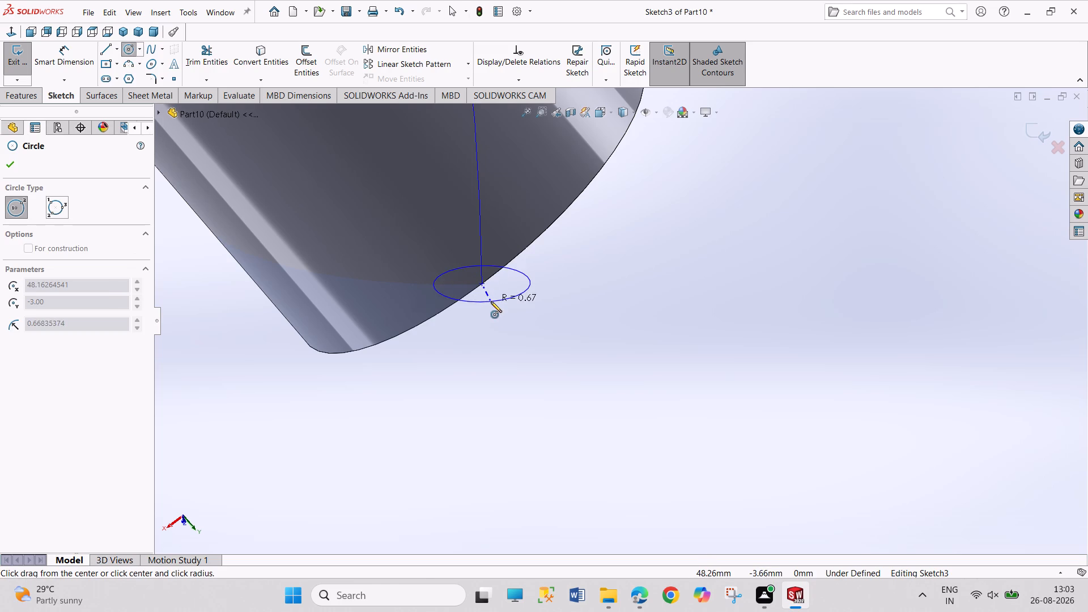
left_click(491, 301)
Dimension the circle's diameter to 4 mm and exit the sketch.
right_click_drag(559, 366, 549, 300)
left_click(521, 292)
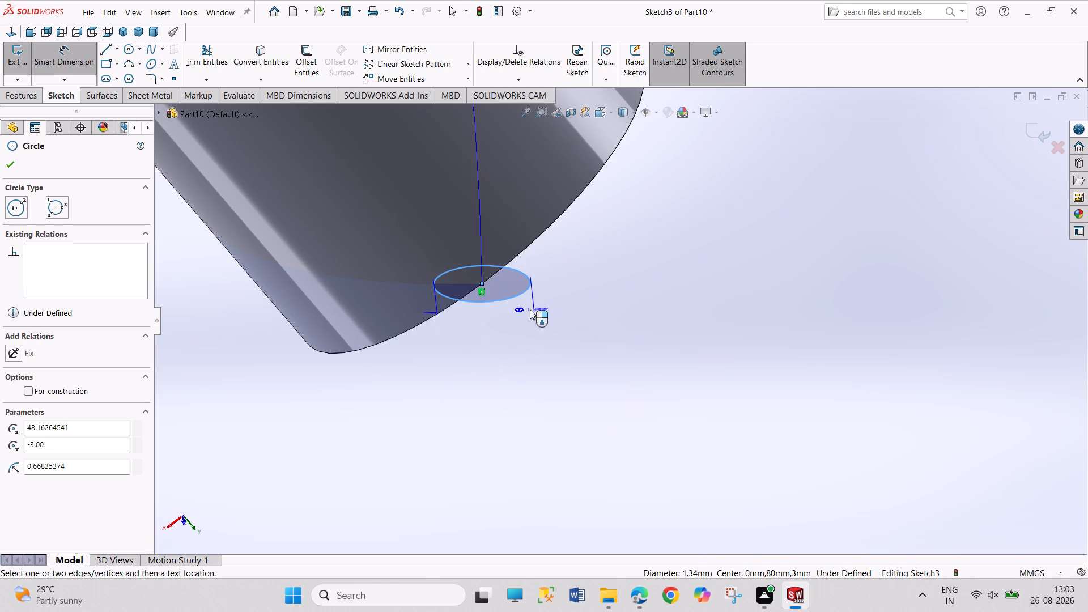
left_click(501, 341)
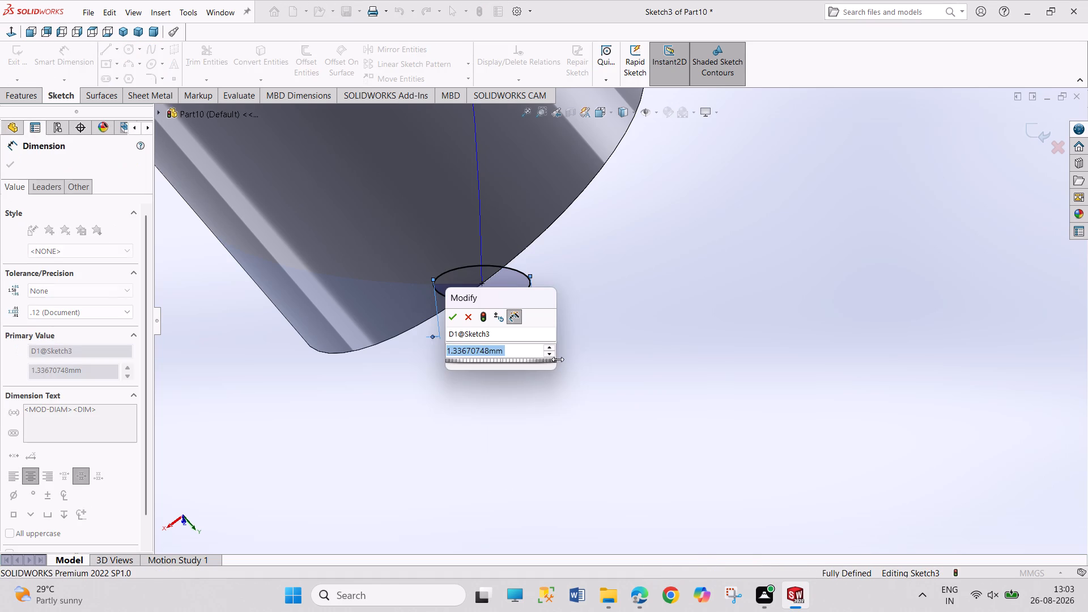
key("4")
key("Return")
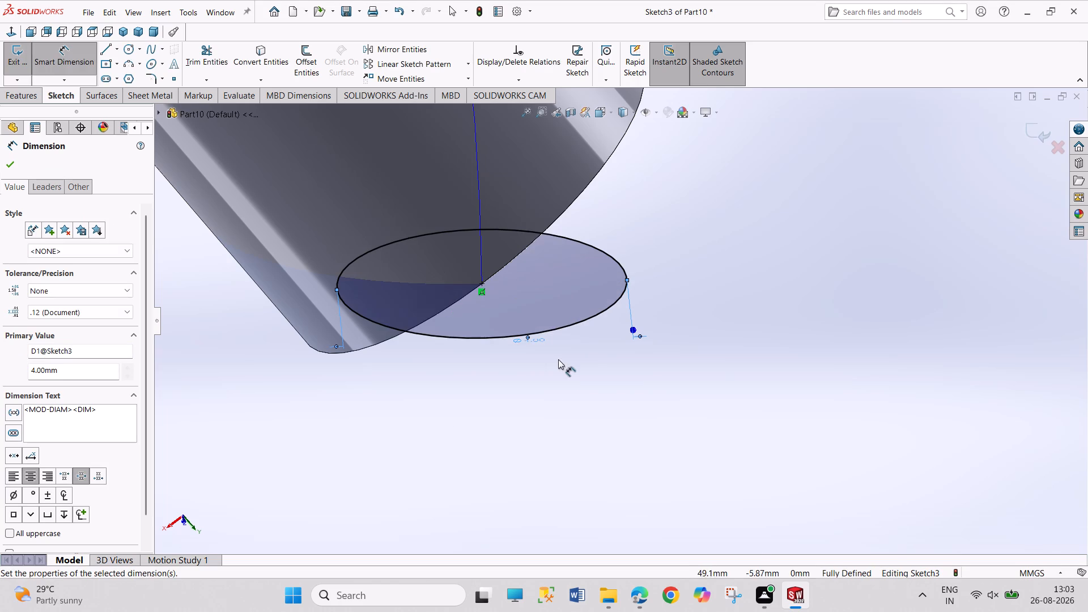
right_click(628, 397)
left_click(648, 433)
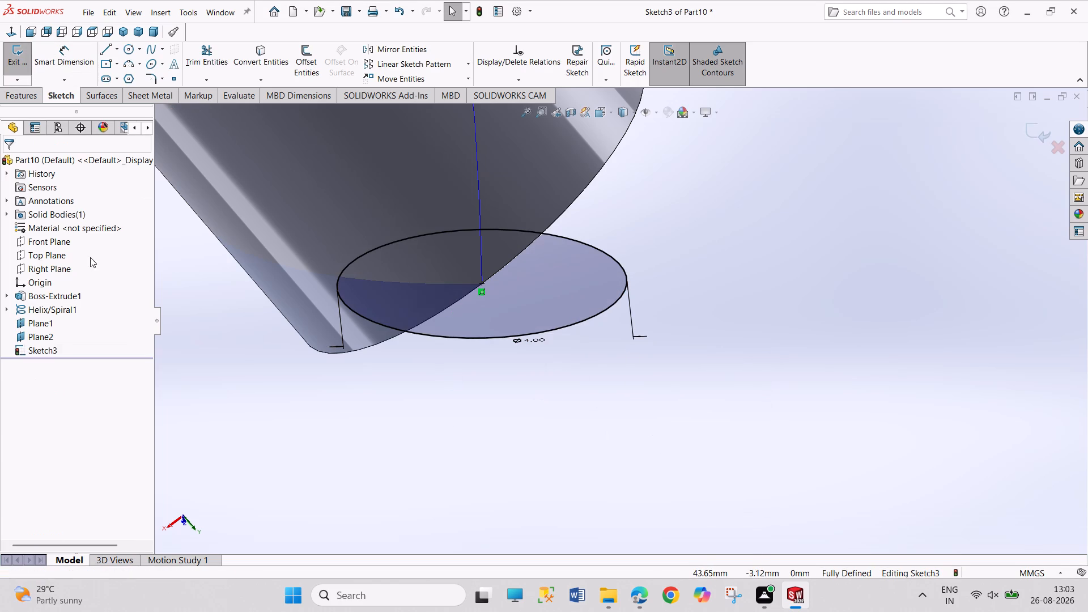
left_click(24, 73)
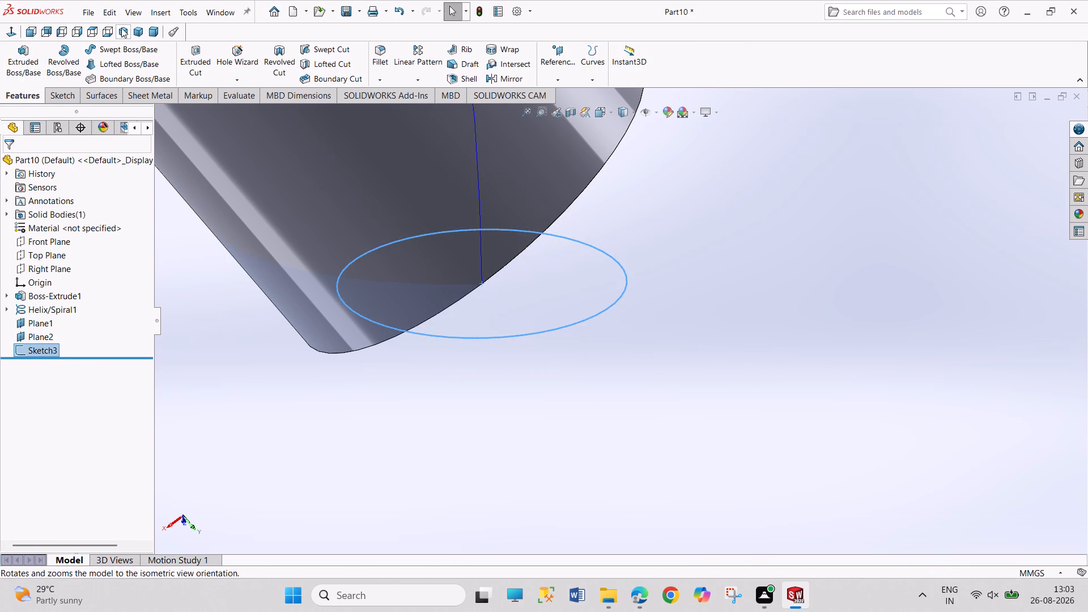
Show the part in isometric view and hide both reference planes.
left_click(121, 28)
right_click(557, 229)
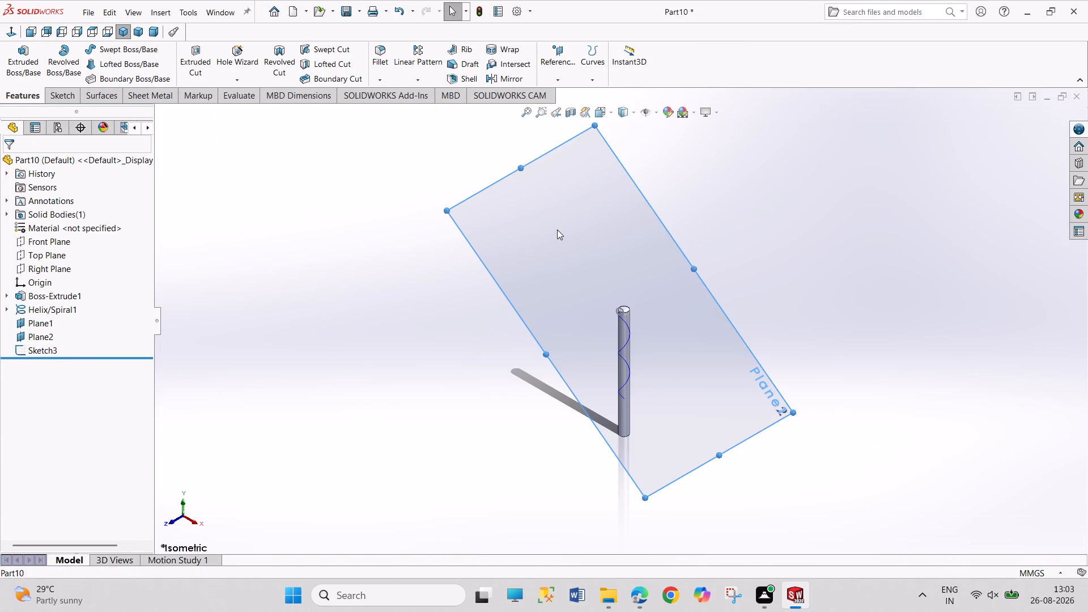
left_click(598, 215)
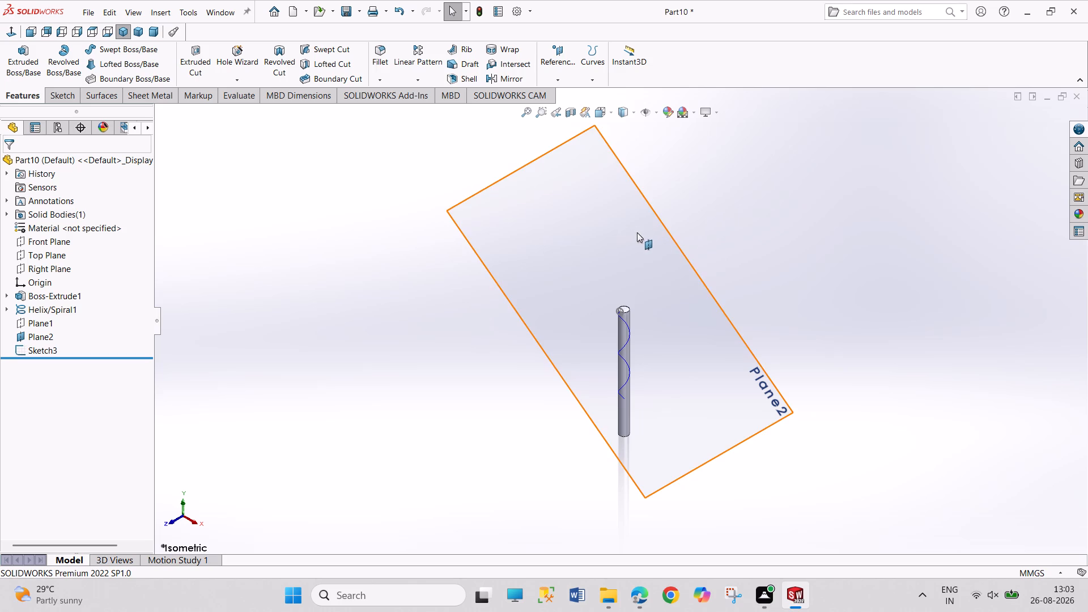
right_click(547, 246)
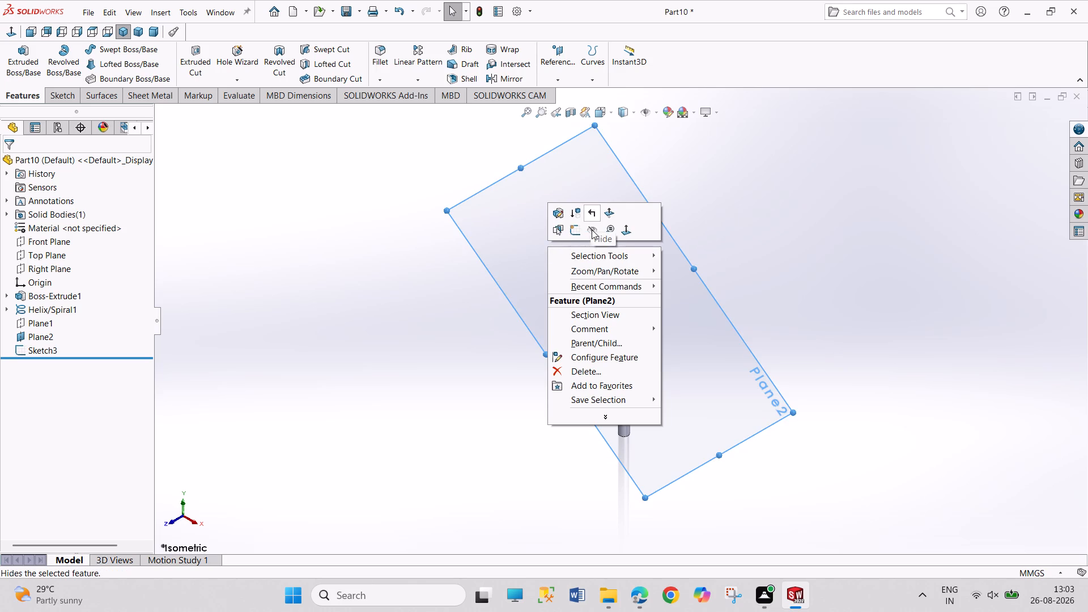
left_click(592, 229)
left_click(764, 228)
Create a swept cut through the cylinder using the 4 mm circle as sketch profile and the helix as path.
scroll(631, 292, "down", 4)
scroll(576, 422, "down", 4)
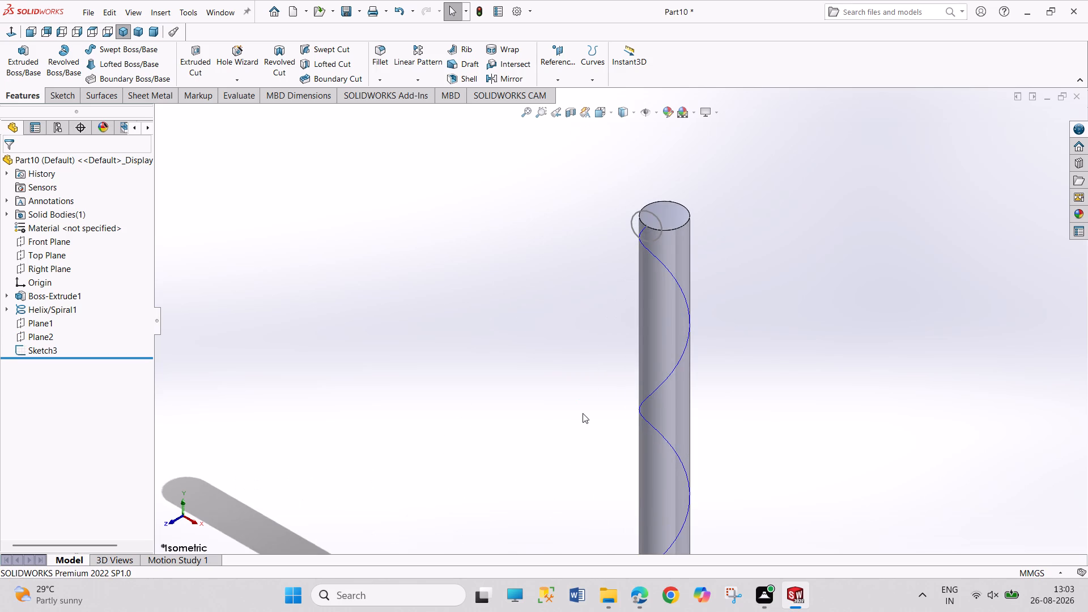
scroll(671, 321, "down", 2)
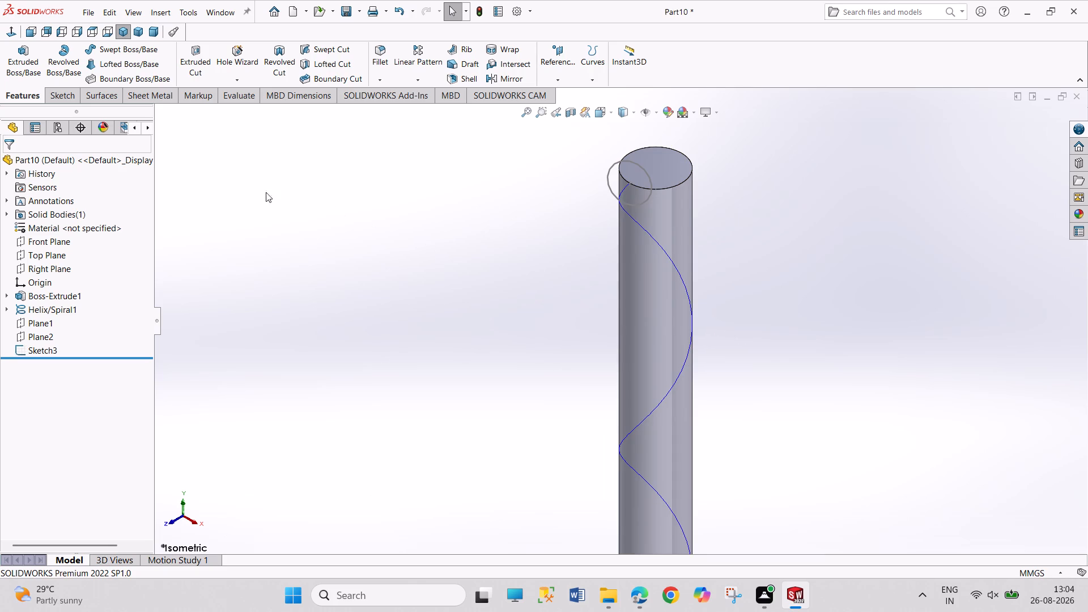
left_click(329, 68)
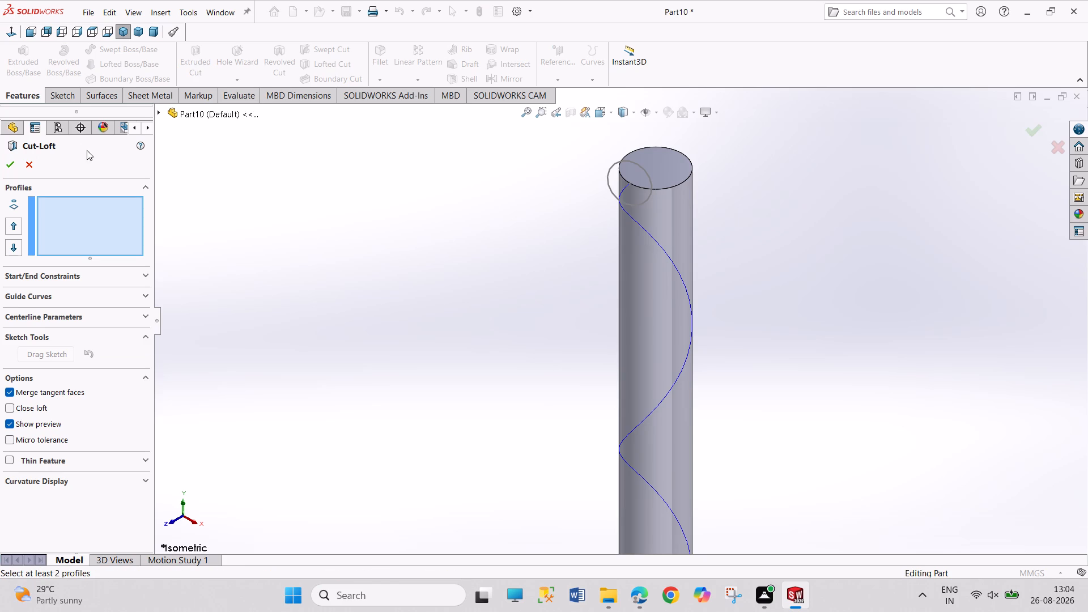
left_click(27, 166)
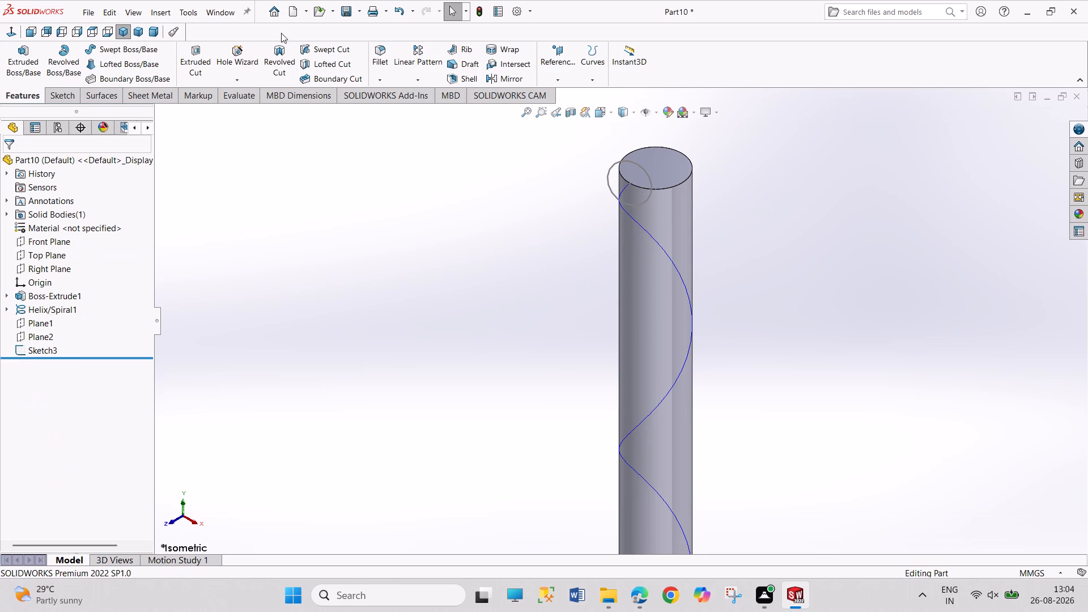
left_click(319, 52)
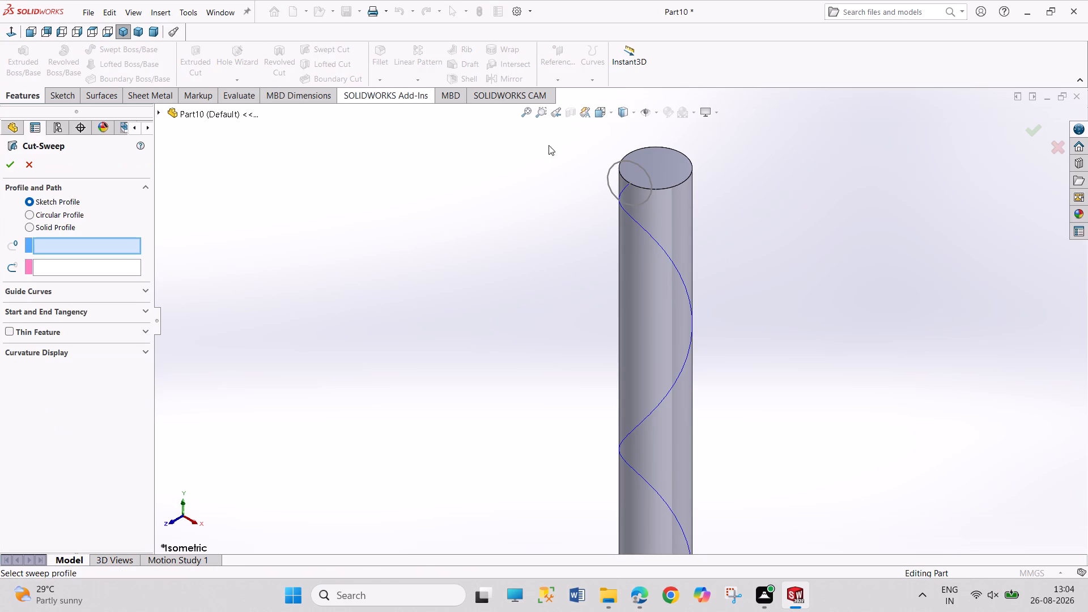
left_click(648, 200)
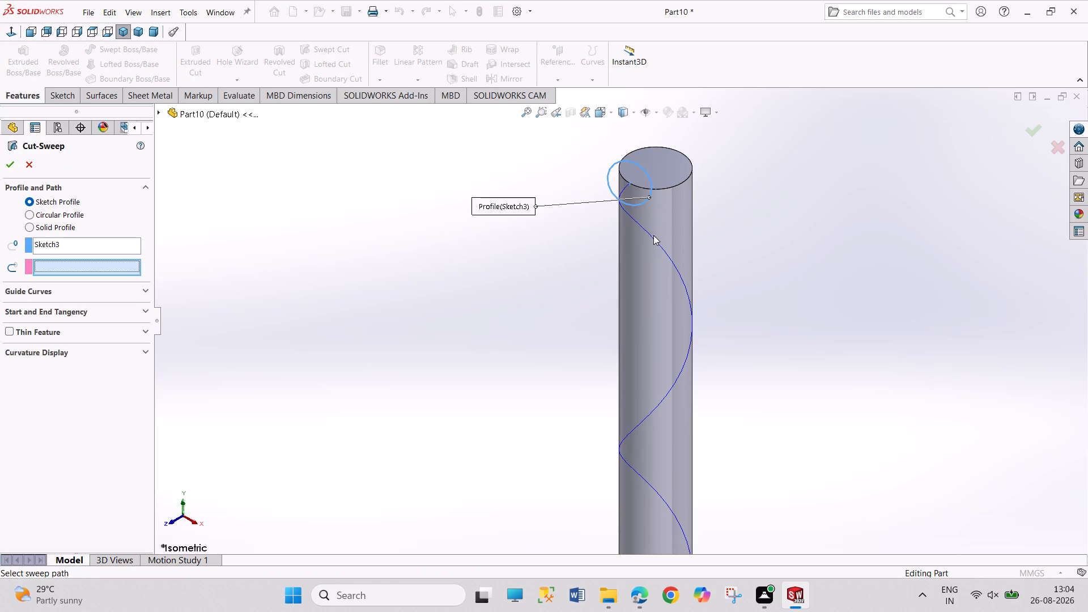
left_click(655, 240)
scroll(417, 281, "up", 4)
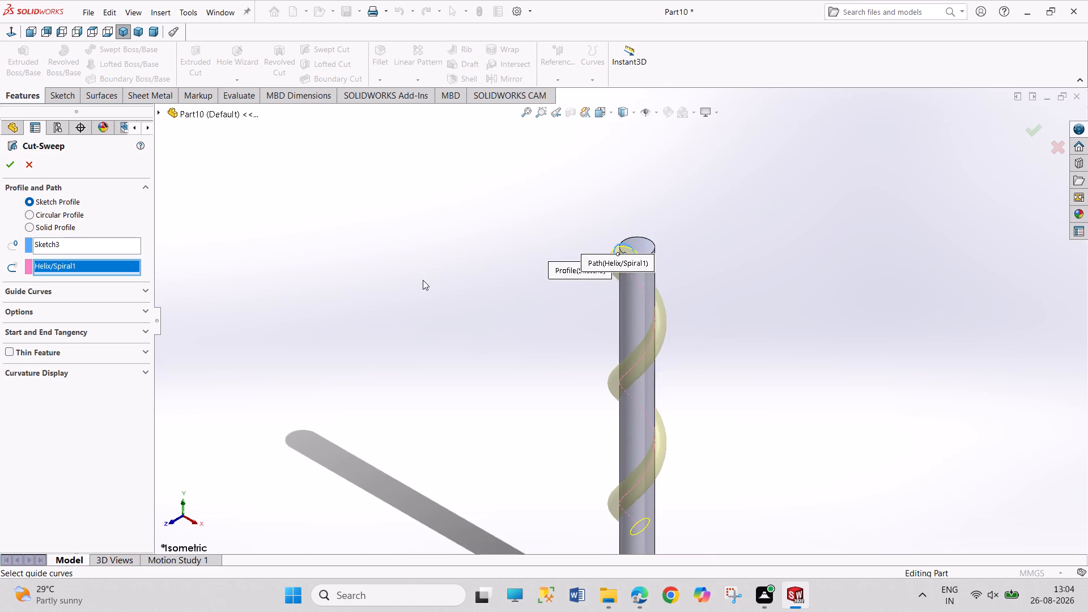
scroll(424, 280, "up", 2)
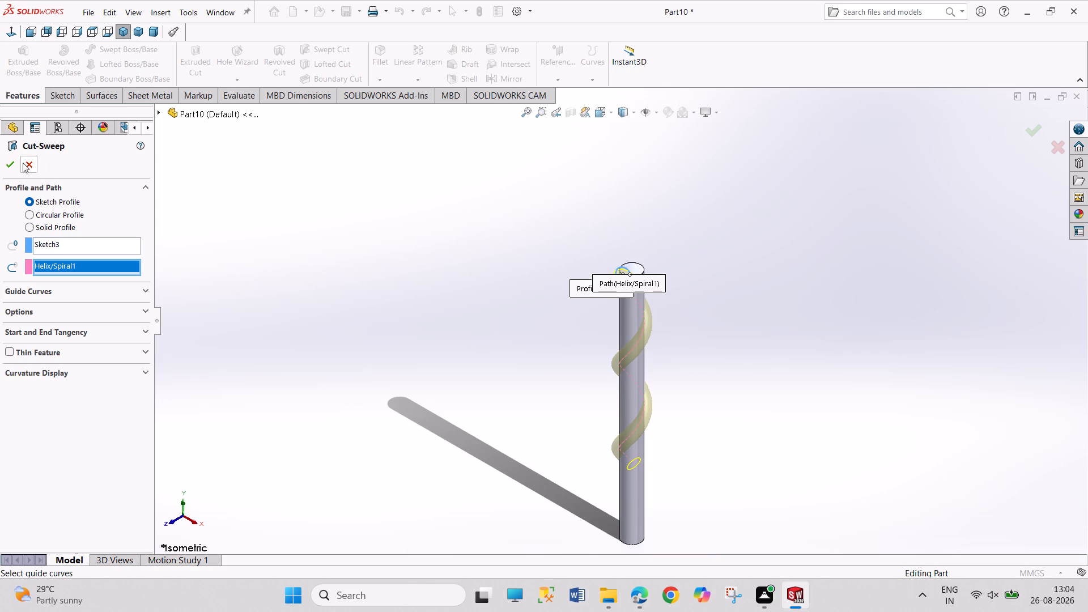
left_click(3, 165)
Hide the helix curve on the fluted cylinder.
middle_click_drag(416, 240, 369, 227)
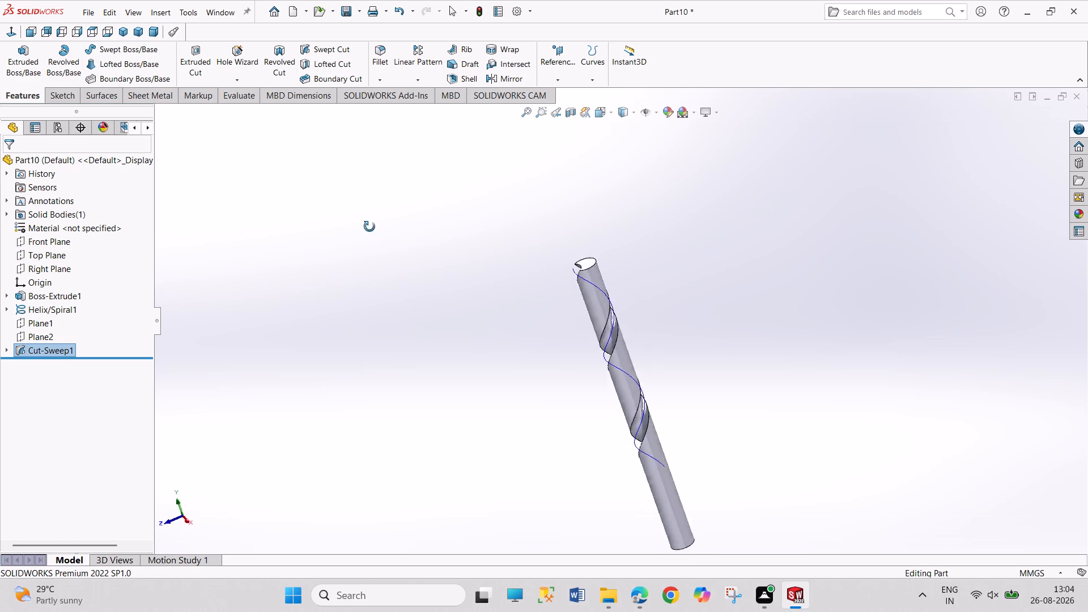
middle_click_drag(369, 227, 228, 215)
middle_click_drag(449, 344, 351, 183)
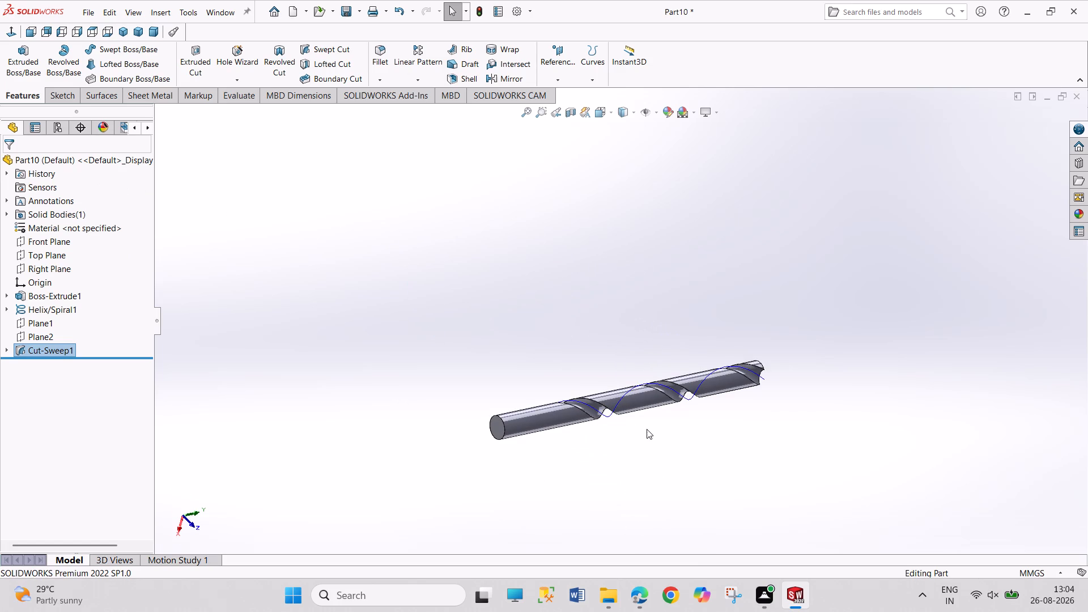
right_click(606, 416)
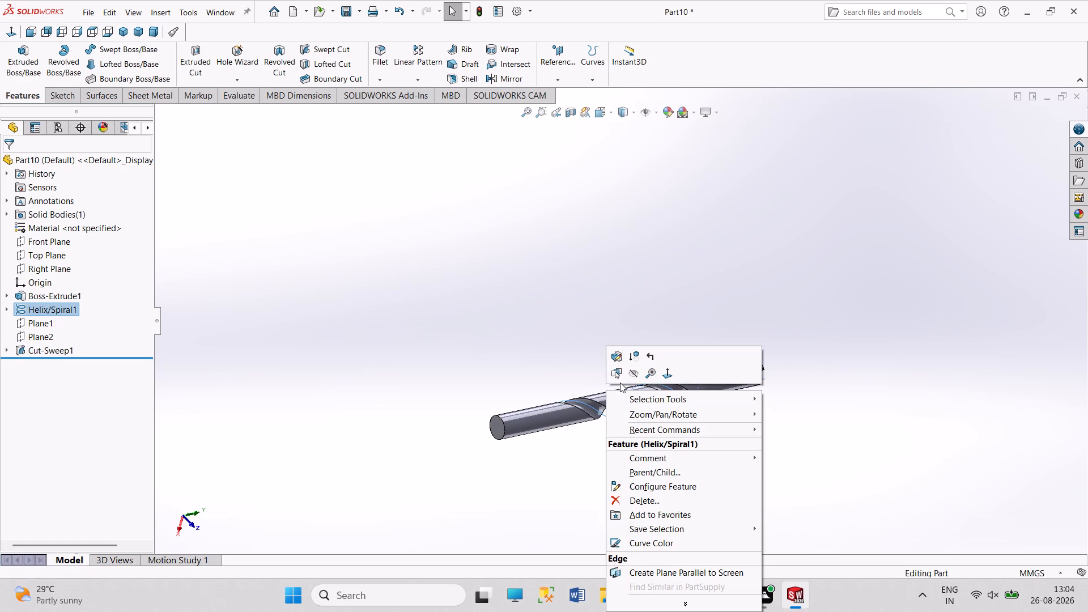
left_click(630, 371)
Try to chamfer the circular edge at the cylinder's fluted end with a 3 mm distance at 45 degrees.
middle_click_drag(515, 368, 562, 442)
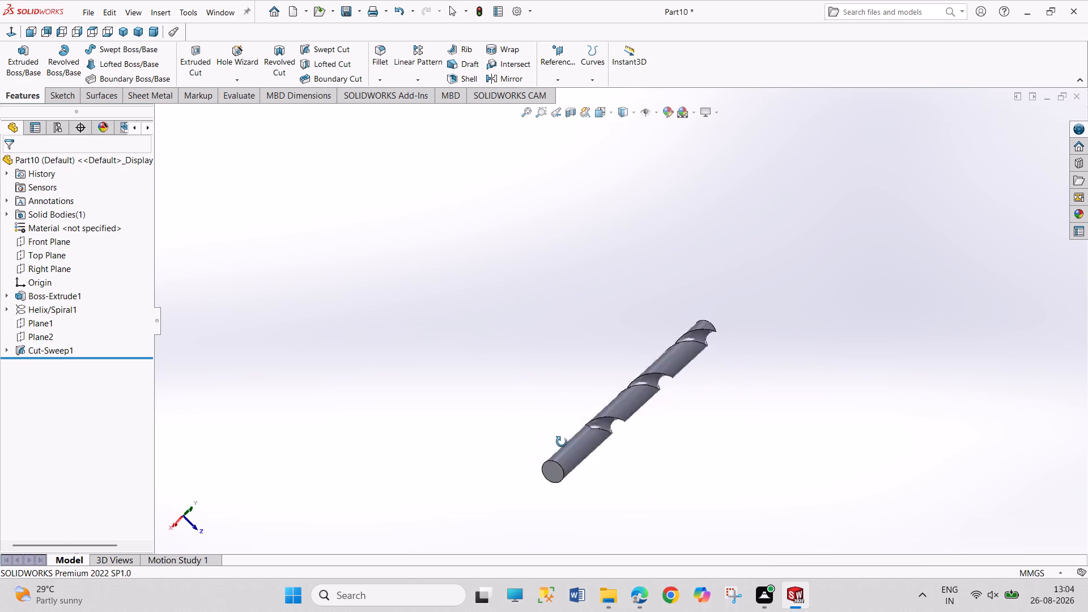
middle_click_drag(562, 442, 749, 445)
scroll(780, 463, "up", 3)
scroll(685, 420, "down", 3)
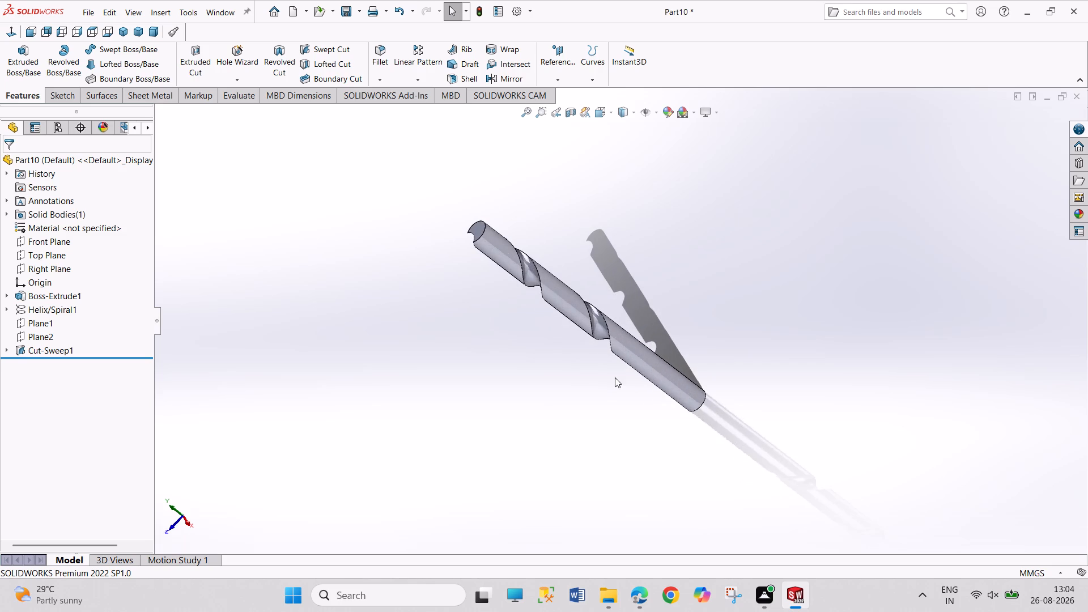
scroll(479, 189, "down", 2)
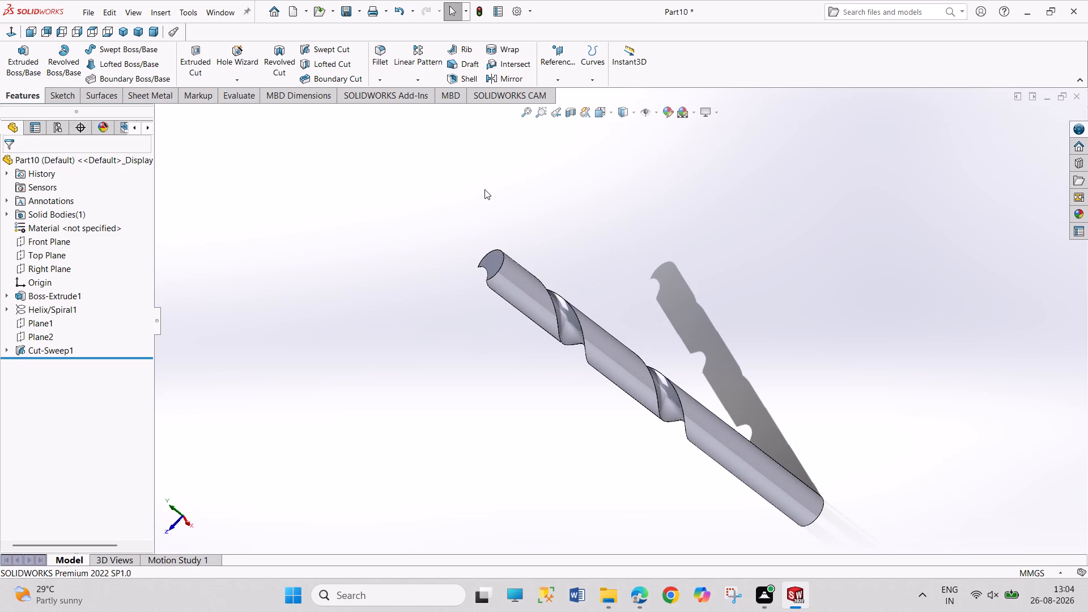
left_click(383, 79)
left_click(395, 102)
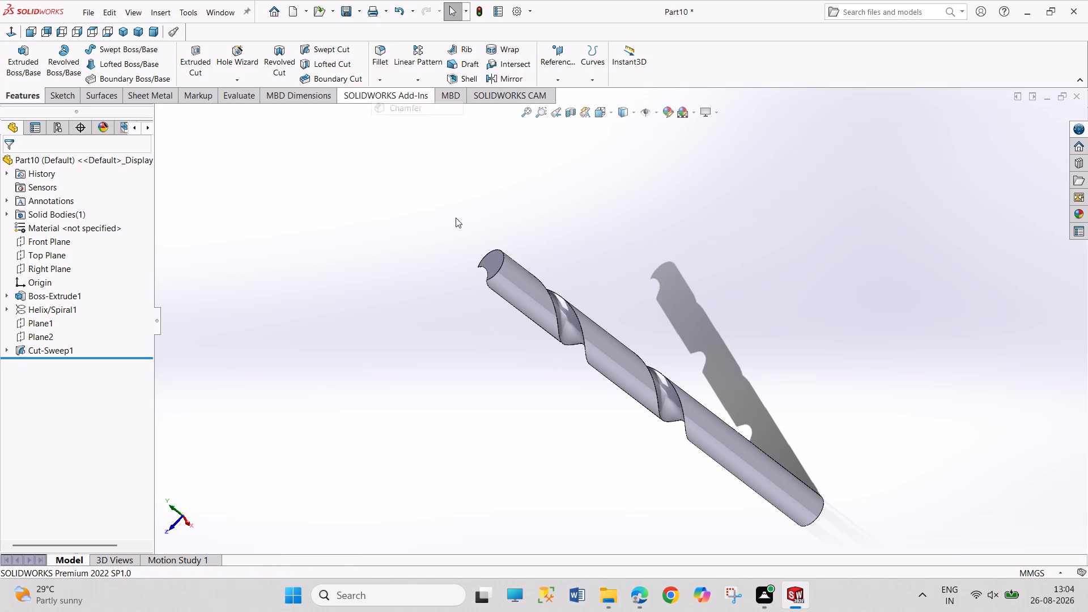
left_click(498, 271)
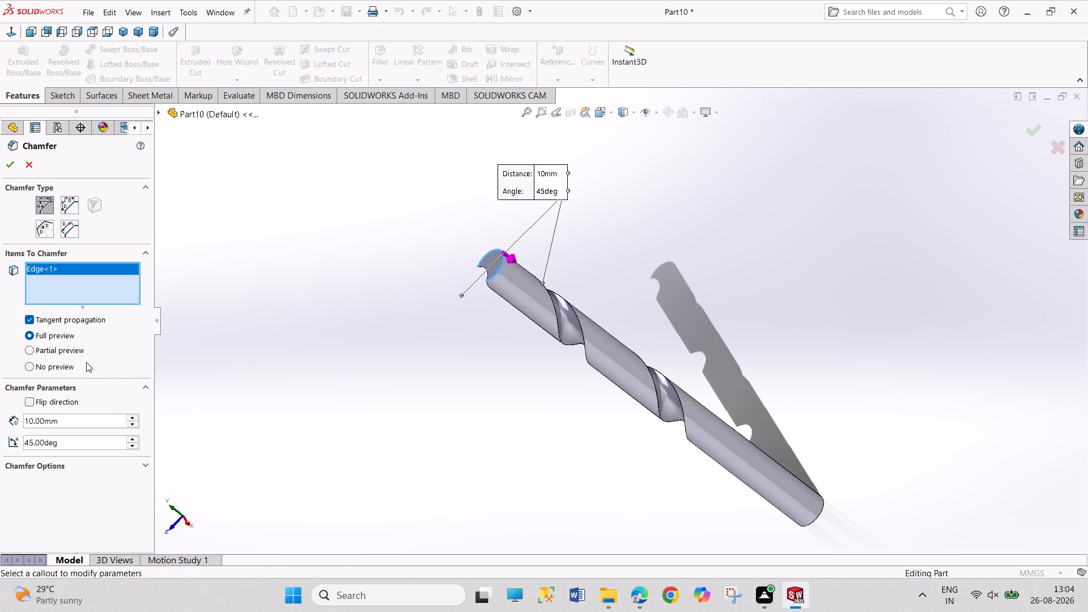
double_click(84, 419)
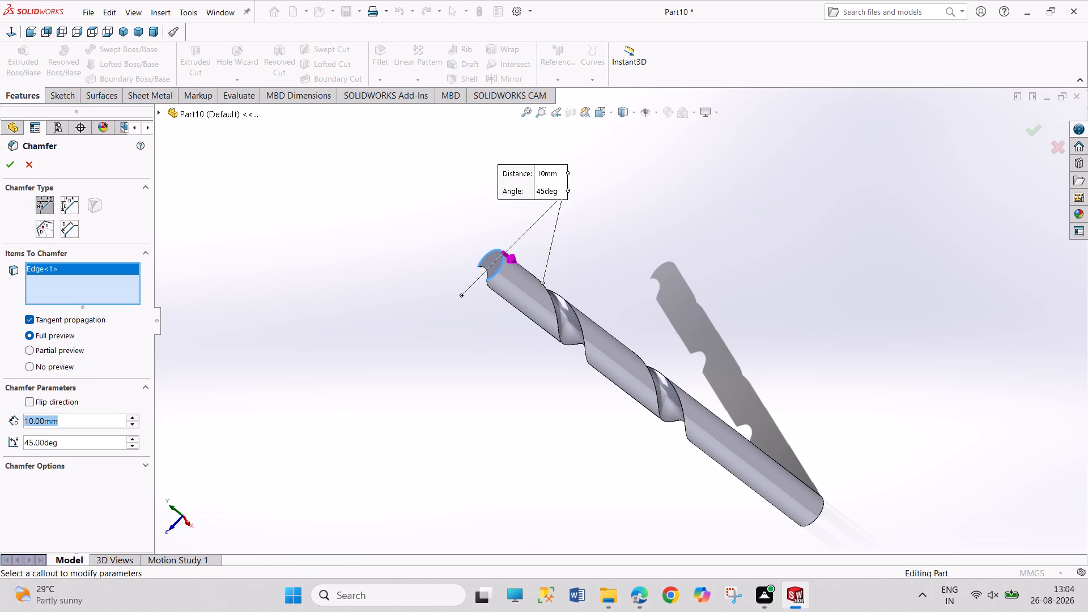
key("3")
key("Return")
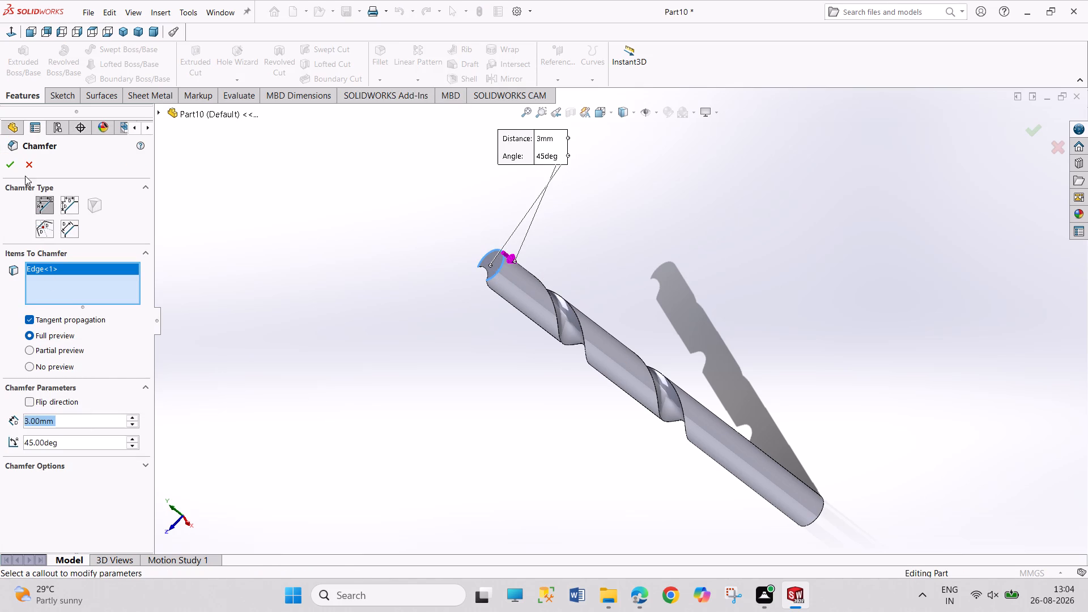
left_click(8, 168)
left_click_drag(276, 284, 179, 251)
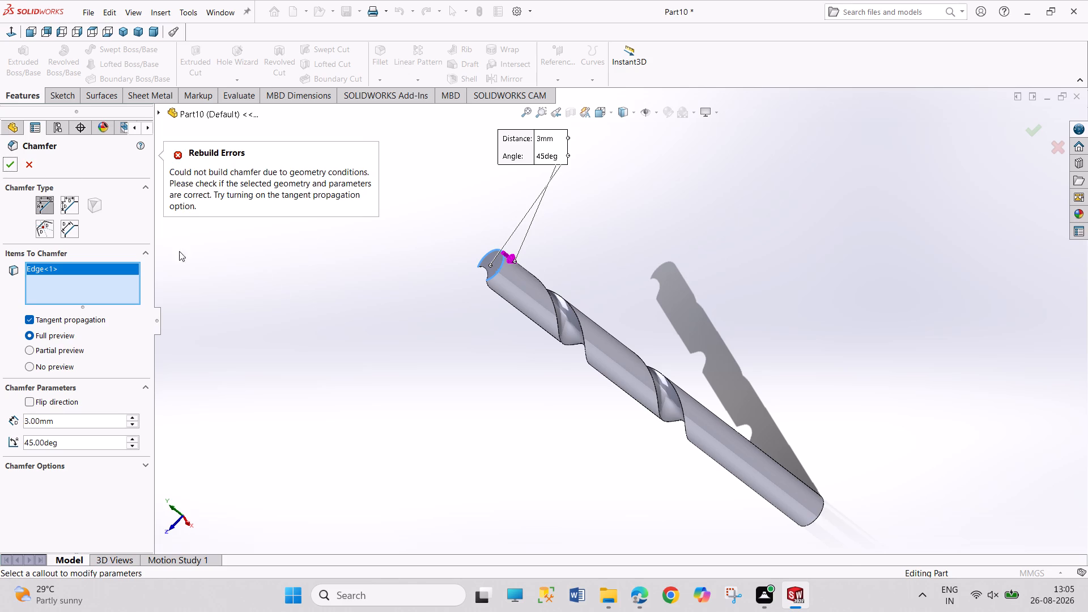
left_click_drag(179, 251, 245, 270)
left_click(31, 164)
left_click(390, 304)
Undo the swept cut and its 4 mm circle profile sketch, going back to the plain cylinder with the helix and planes.
middle_click_drag(411, 323, 525, 226)
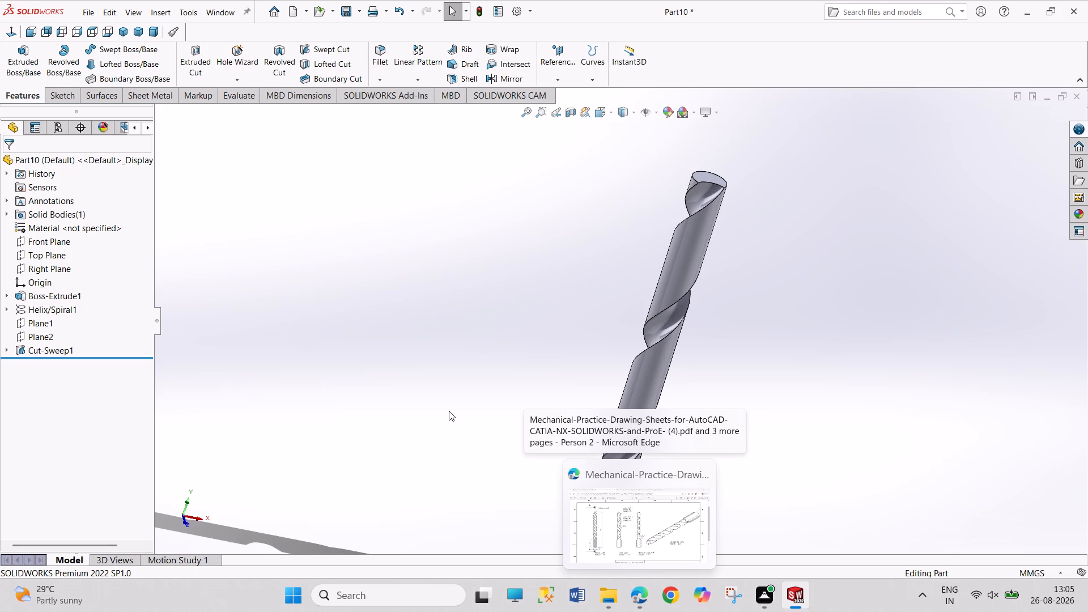
key("ctrl+z")
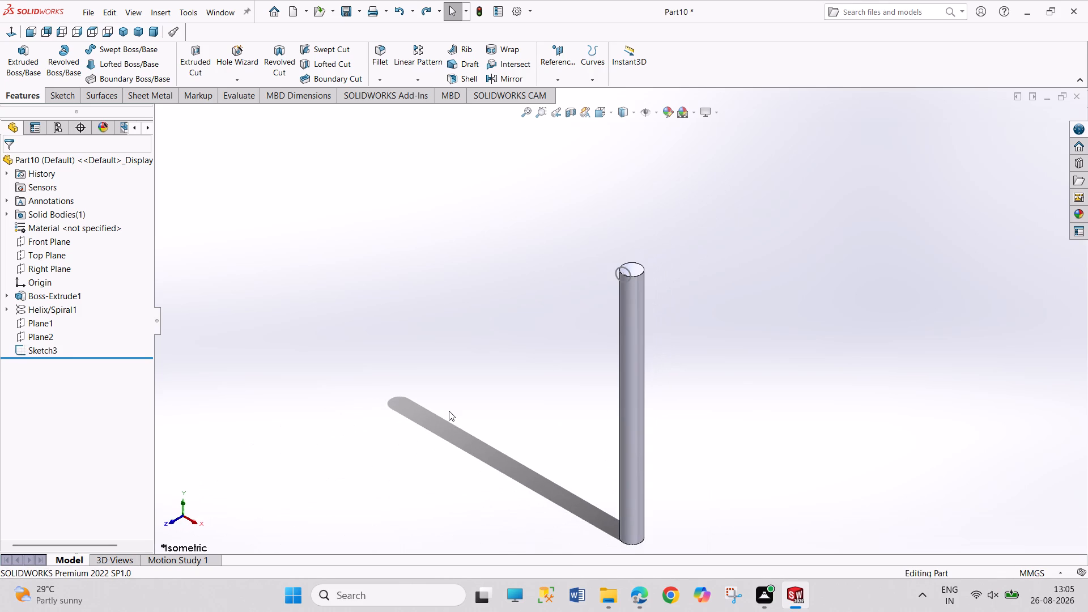
key("ctrl+z")
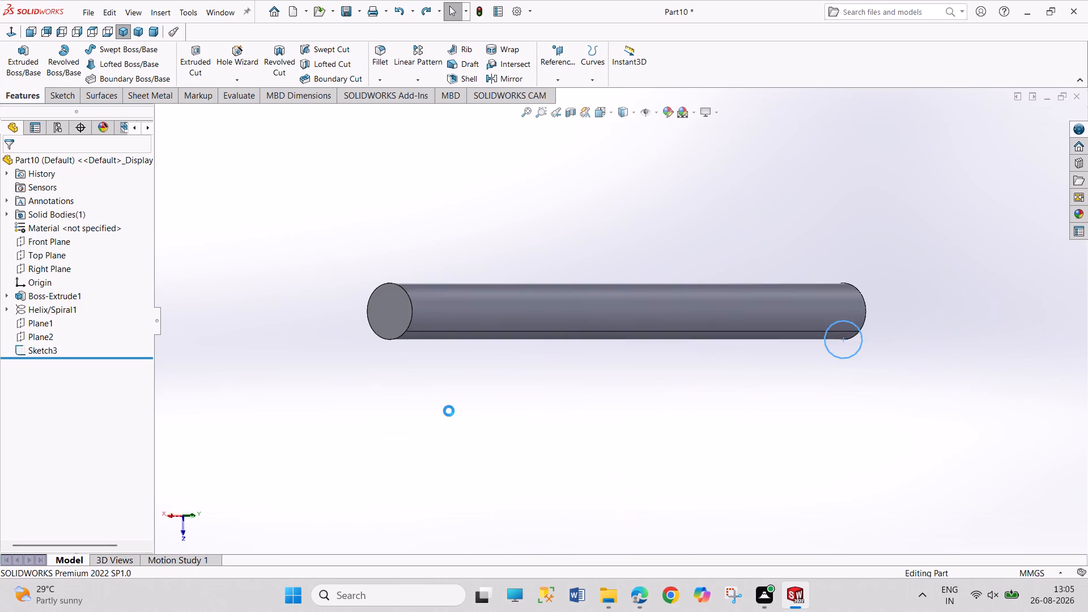
key("ctrl+z")
key("ctrl+z")
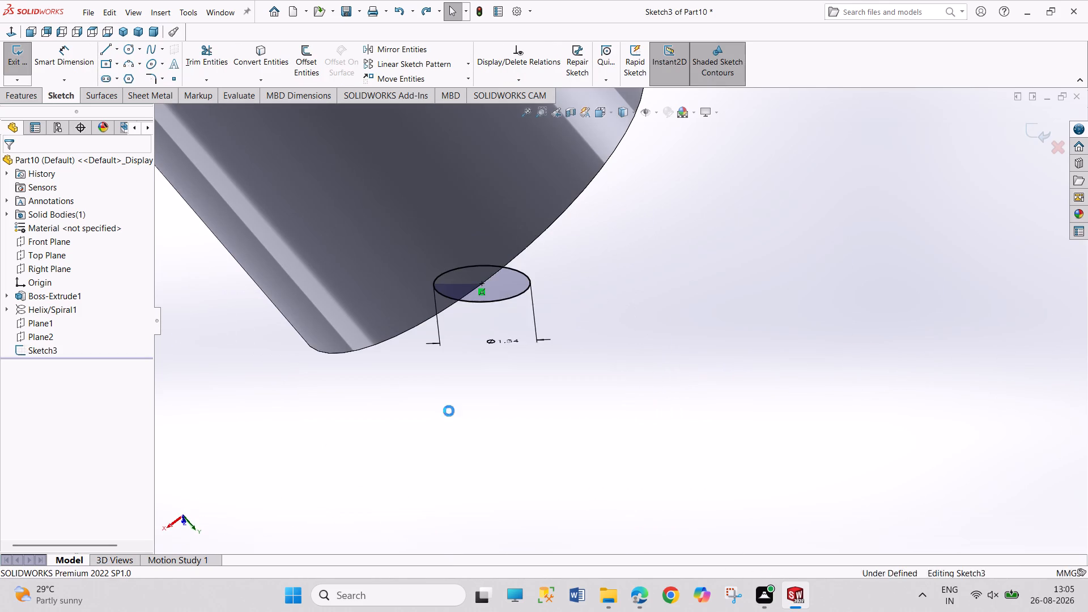
key("ctrl+z")
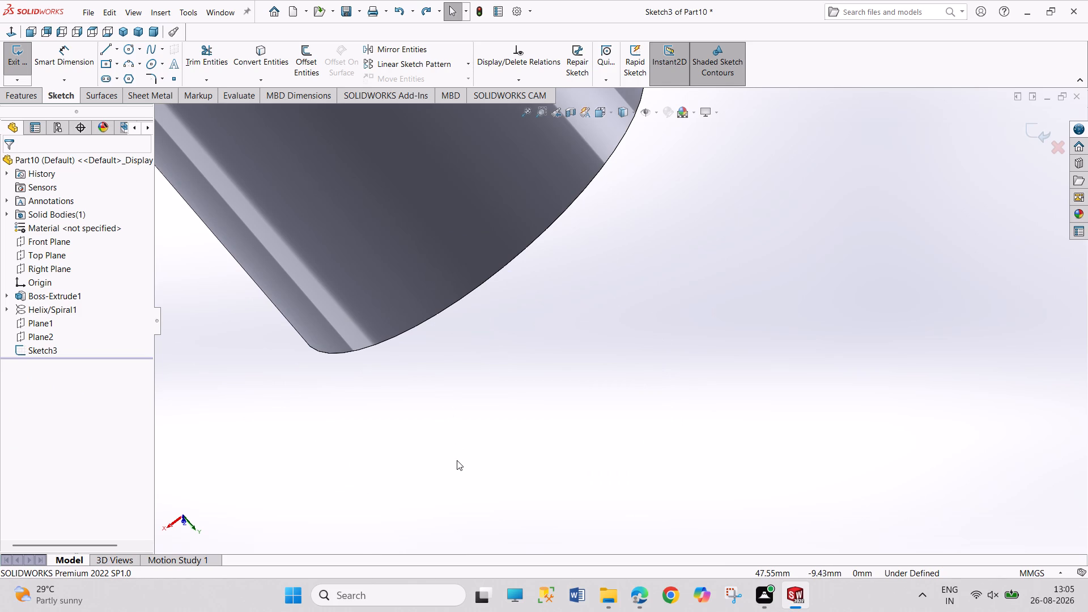
key("ctrl+z")
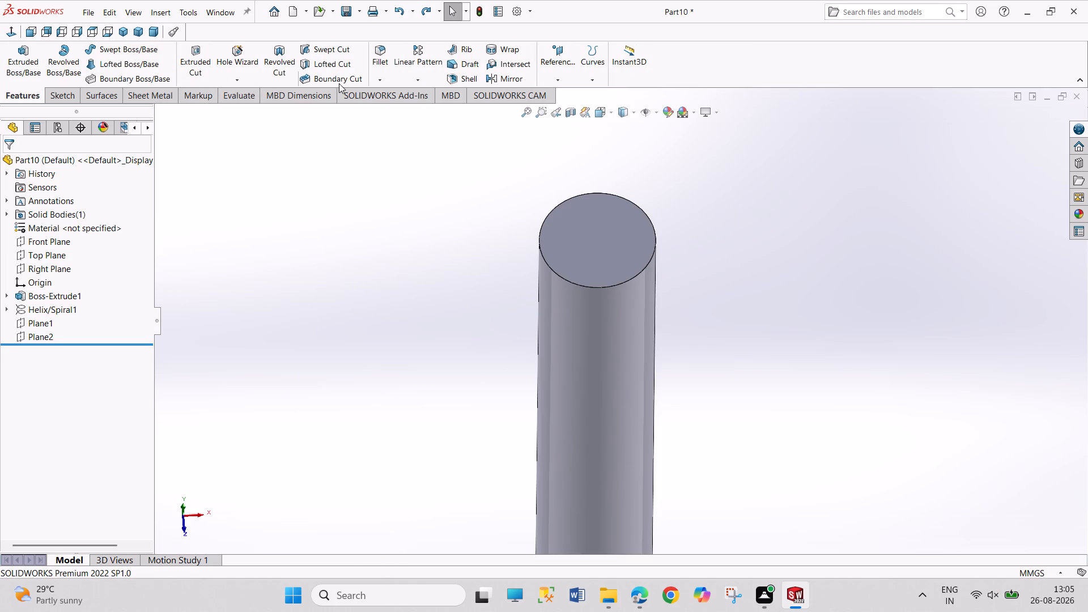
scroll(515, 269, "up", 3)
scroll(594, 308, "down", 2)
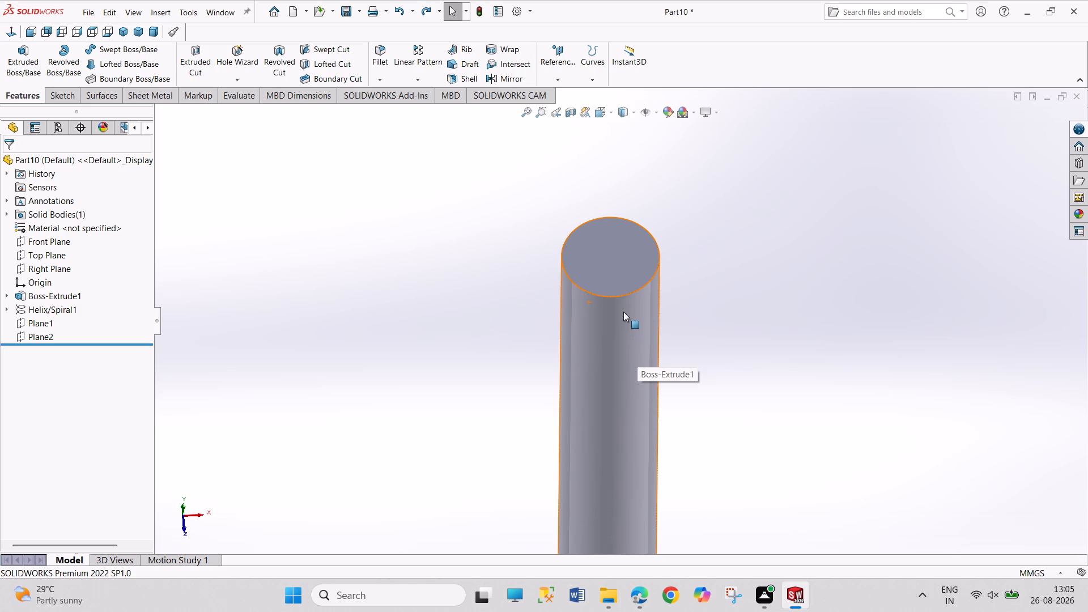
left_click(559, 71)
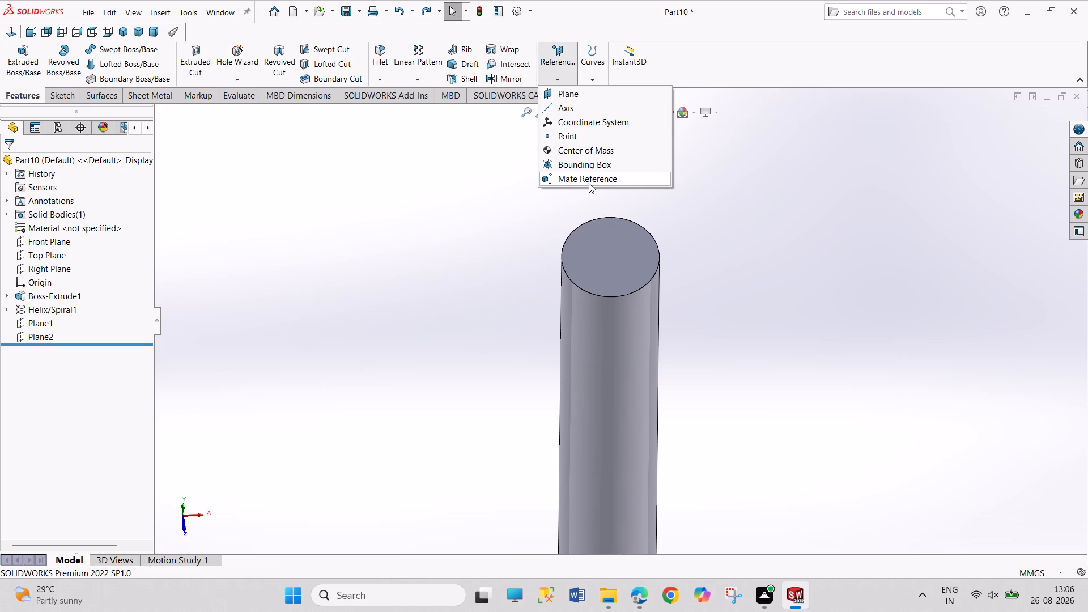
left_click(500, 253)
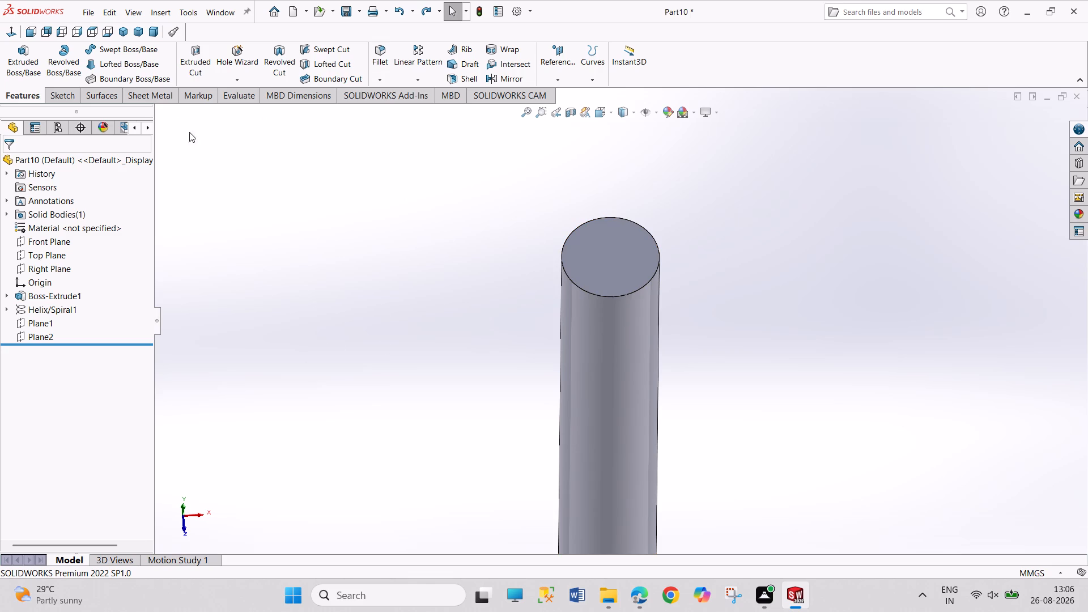
Sketch a circle centred on the origin on the cylinder's top end face and dimension its diameter to 6 mm.
left_click(625, 275)
left_click(675, 245)
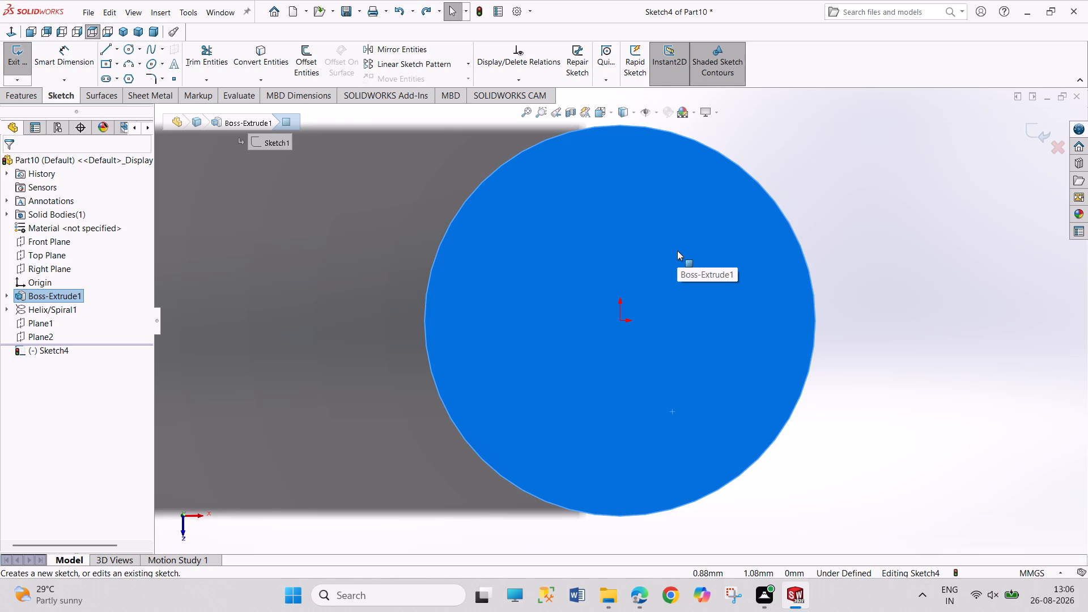
left_click(130, 53)
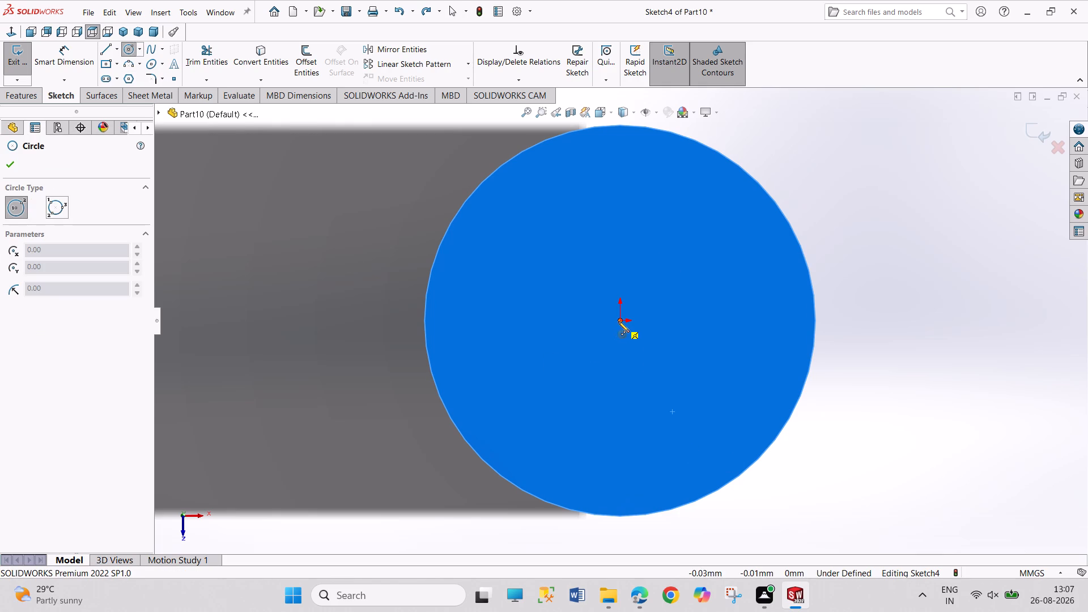
left_click(618, 321)
left_click_drag(682, 403, 696, 412)
right_click_drag(861, 470, 856, 290)
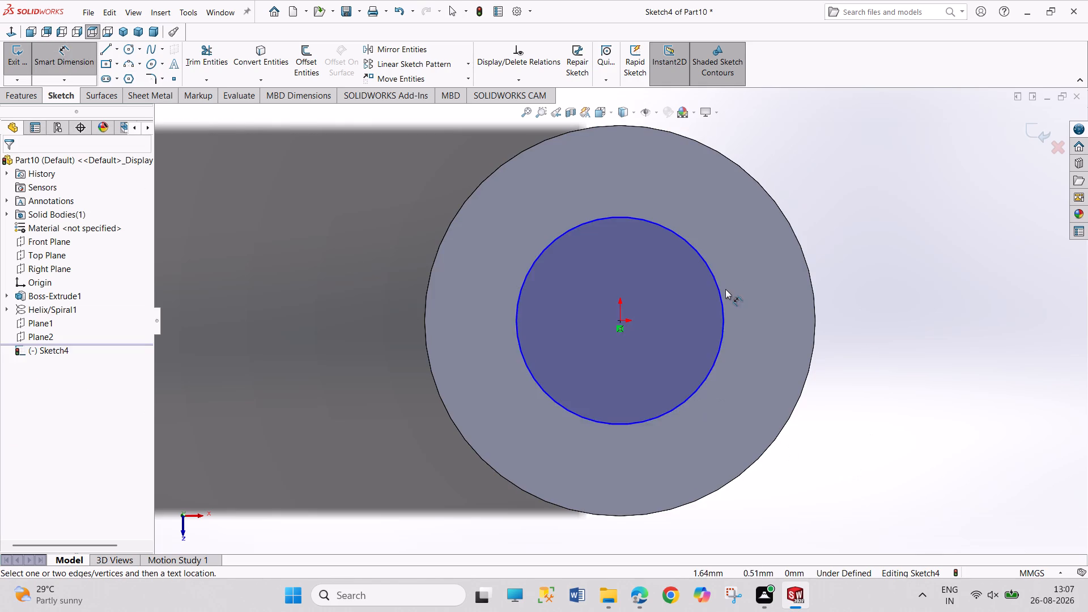
left_click(721, 293)
left_click(828, 201)
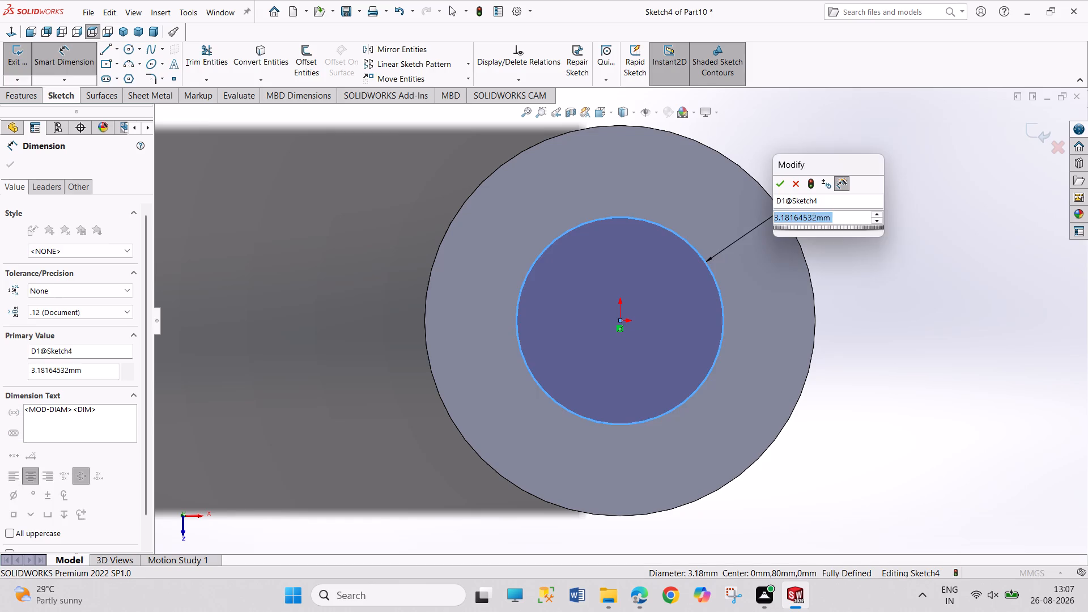
key("6")
key("Return")
right_click(866, 311)
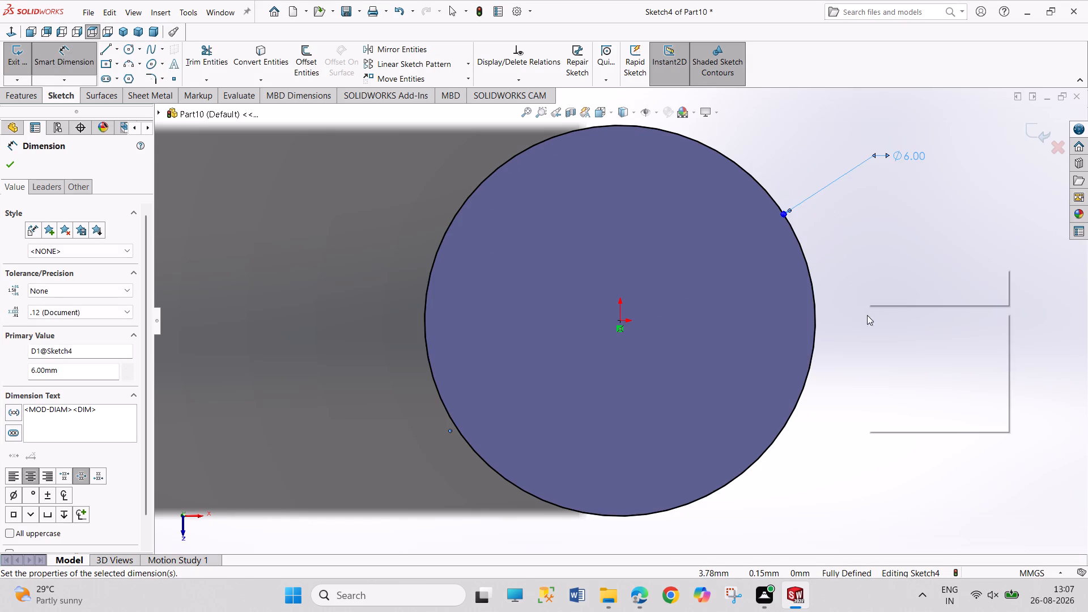
left_click(879, 345)
Set the circle's diameter to 4 mm, exit the sketch and show the part in isometric view.
double_click(904, 152)
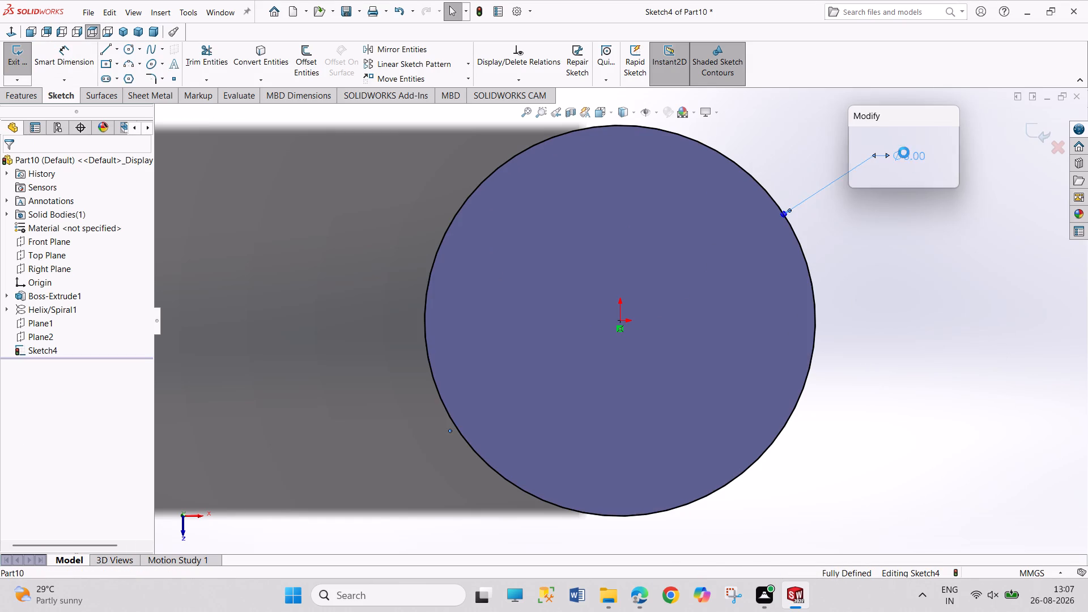
key("4")
key("Return")
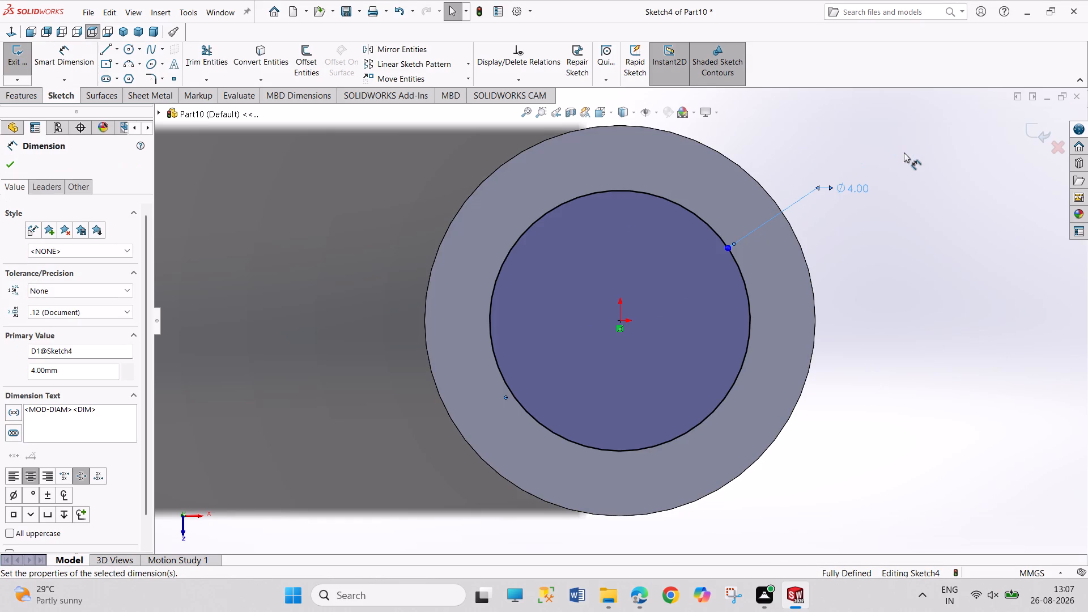
left_click(894, 311)
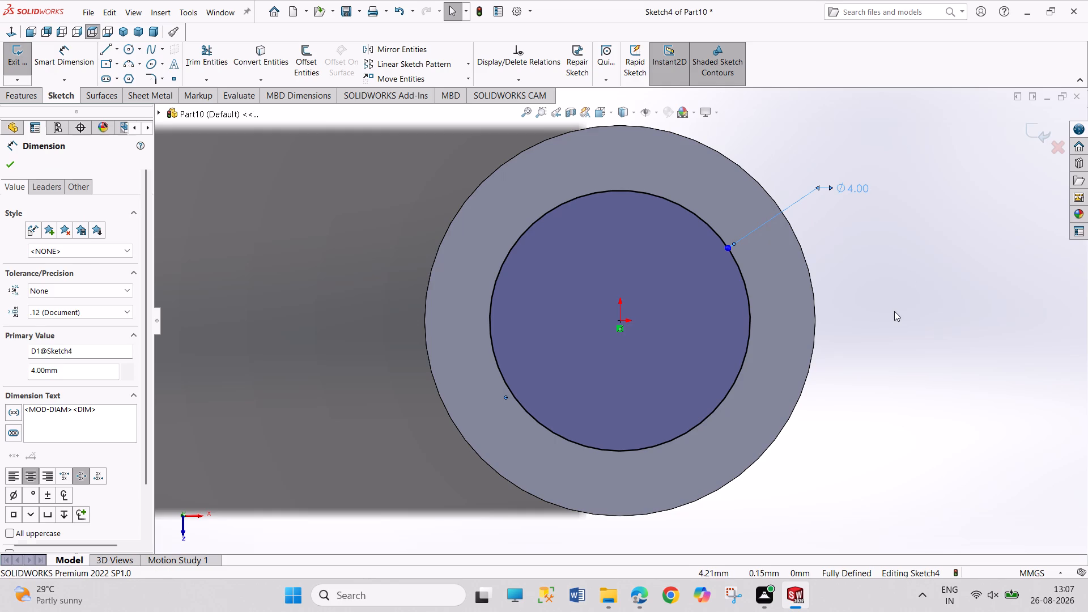
left_click(13, 62)
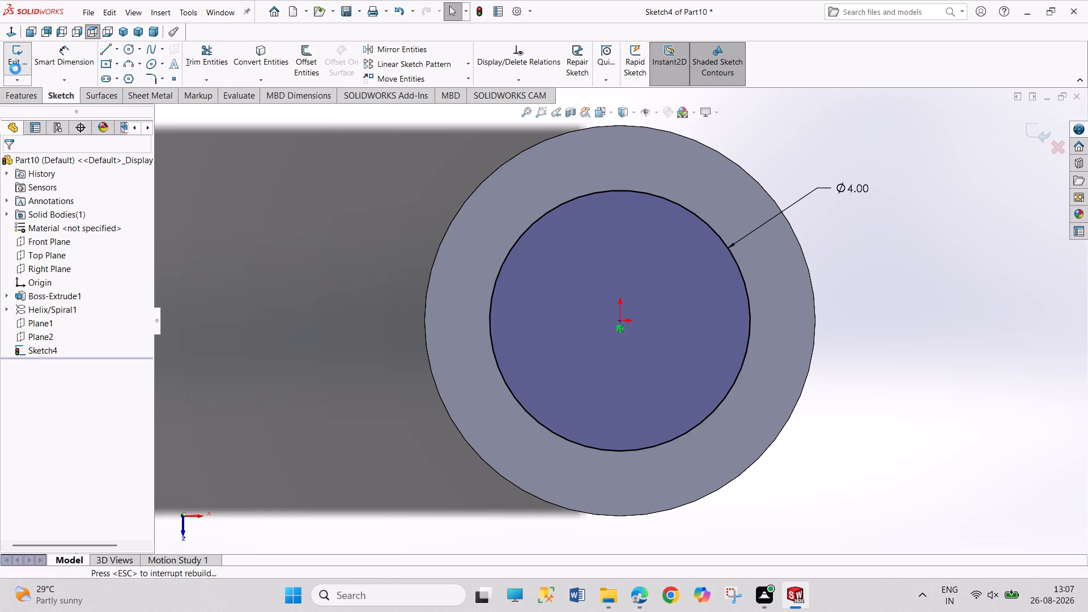
left_click(120, 36)
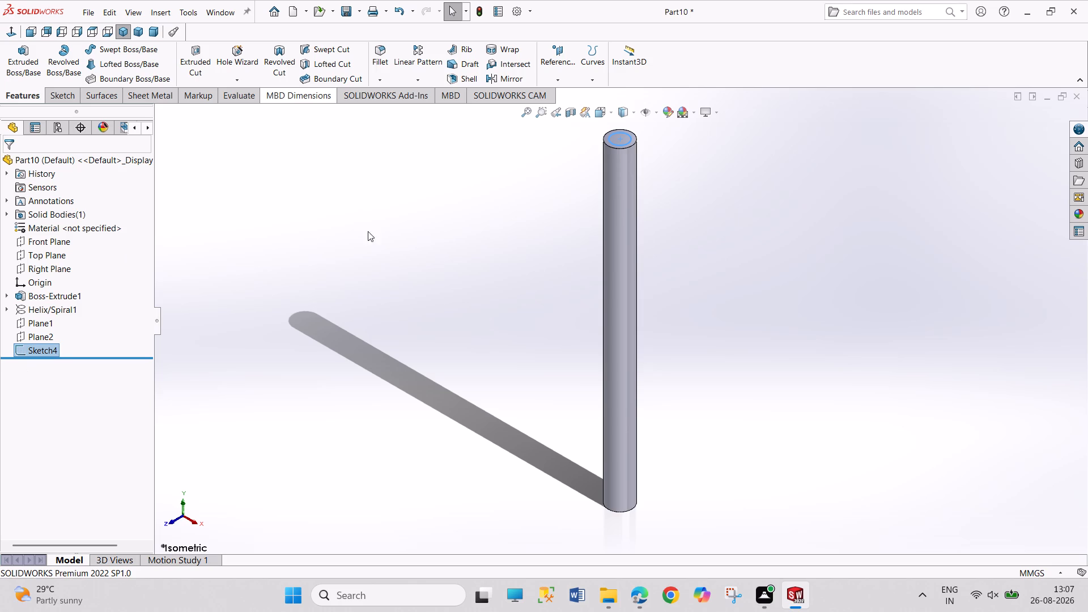
left_click(402, 265)
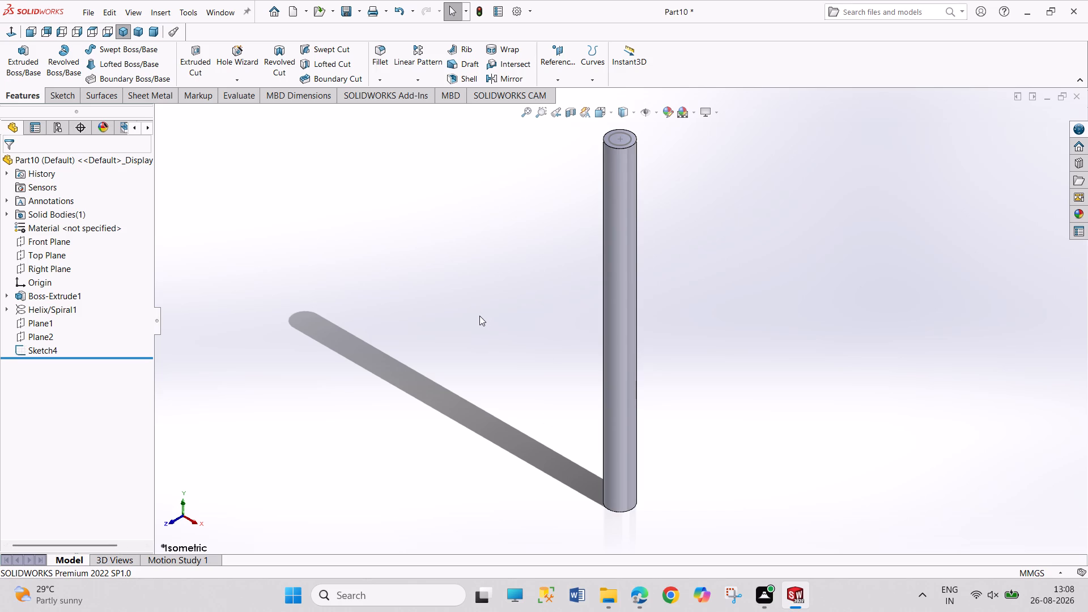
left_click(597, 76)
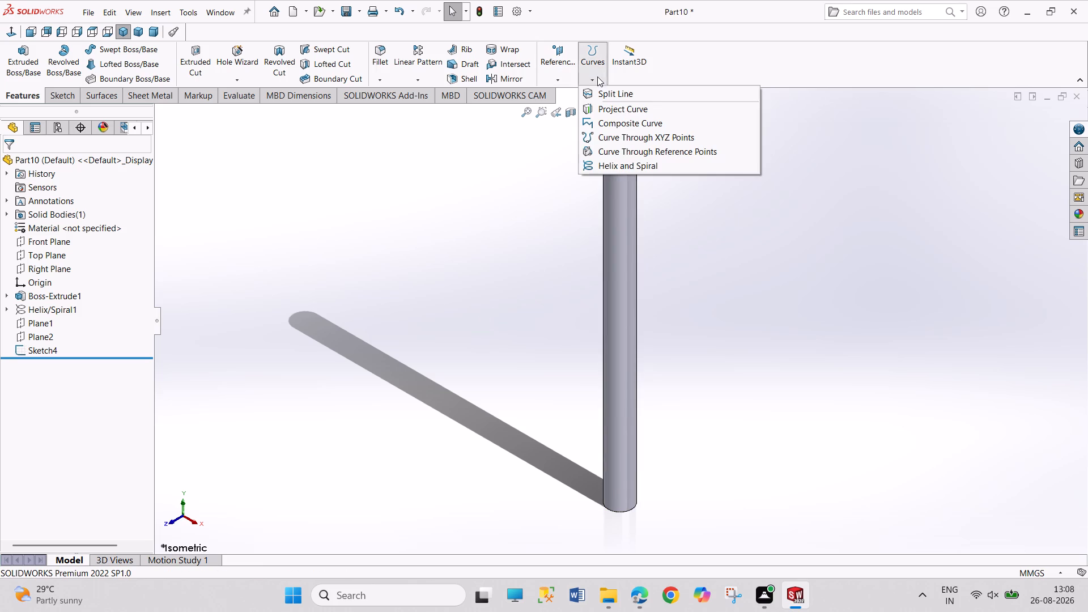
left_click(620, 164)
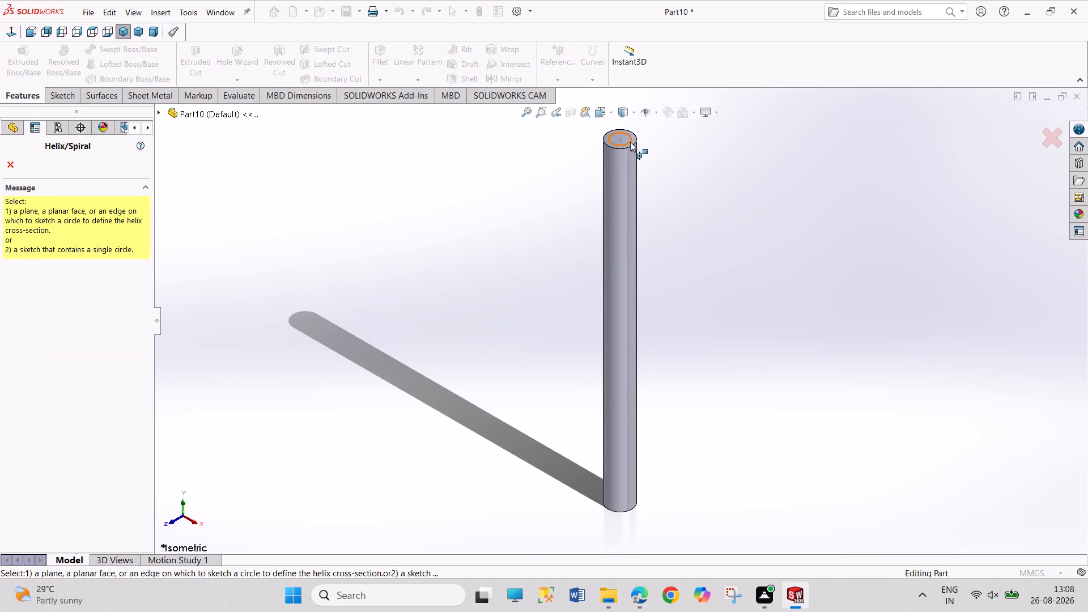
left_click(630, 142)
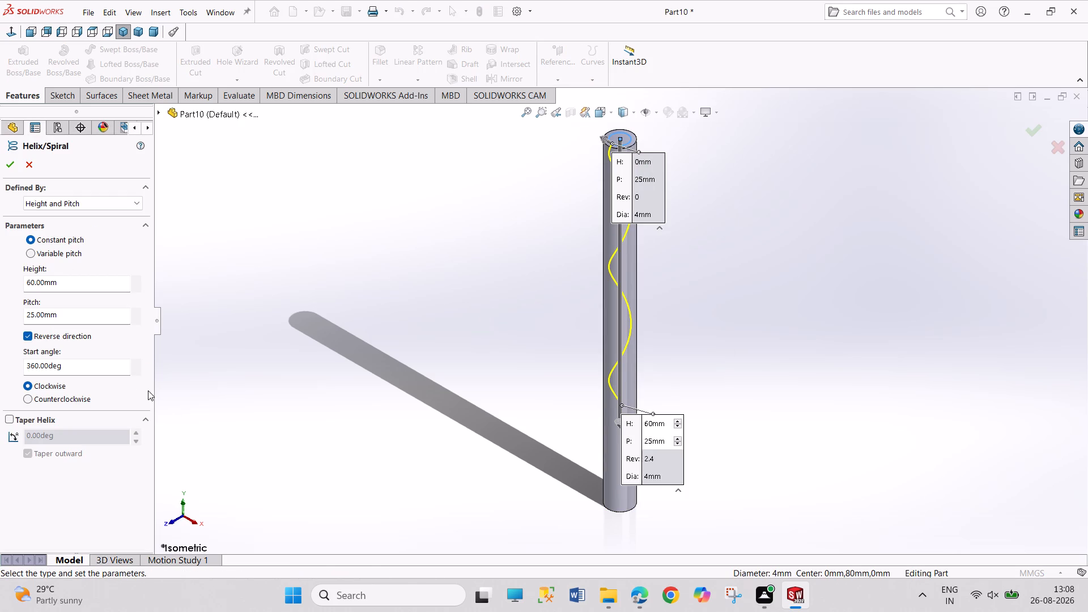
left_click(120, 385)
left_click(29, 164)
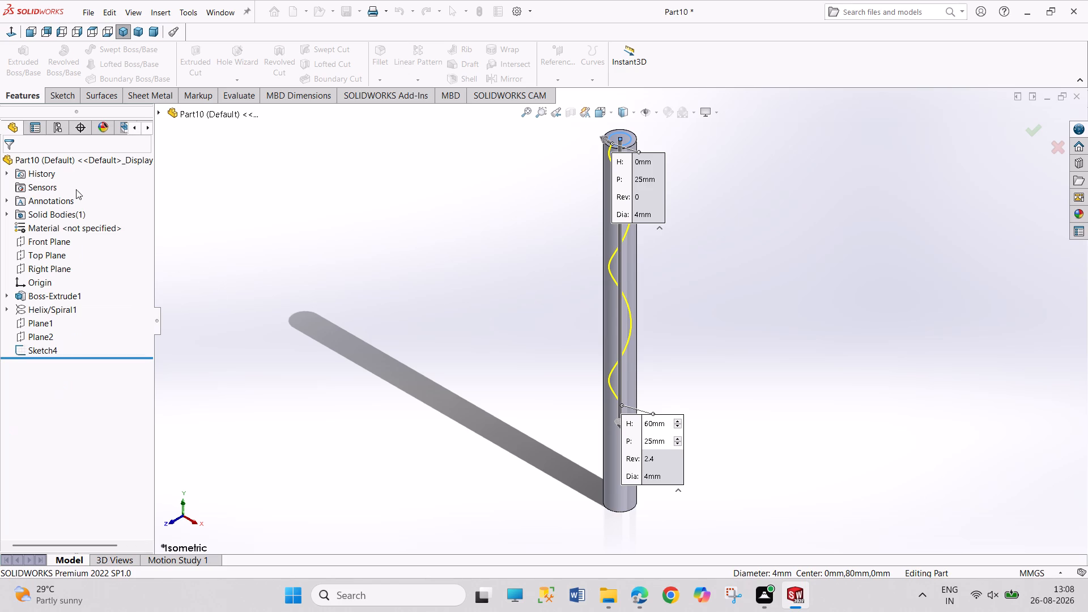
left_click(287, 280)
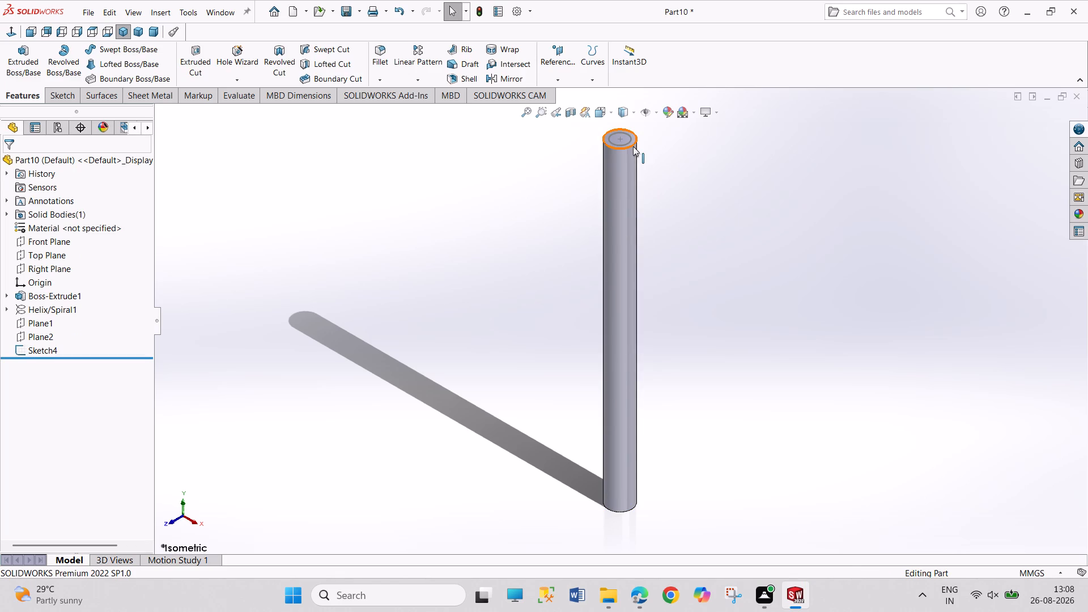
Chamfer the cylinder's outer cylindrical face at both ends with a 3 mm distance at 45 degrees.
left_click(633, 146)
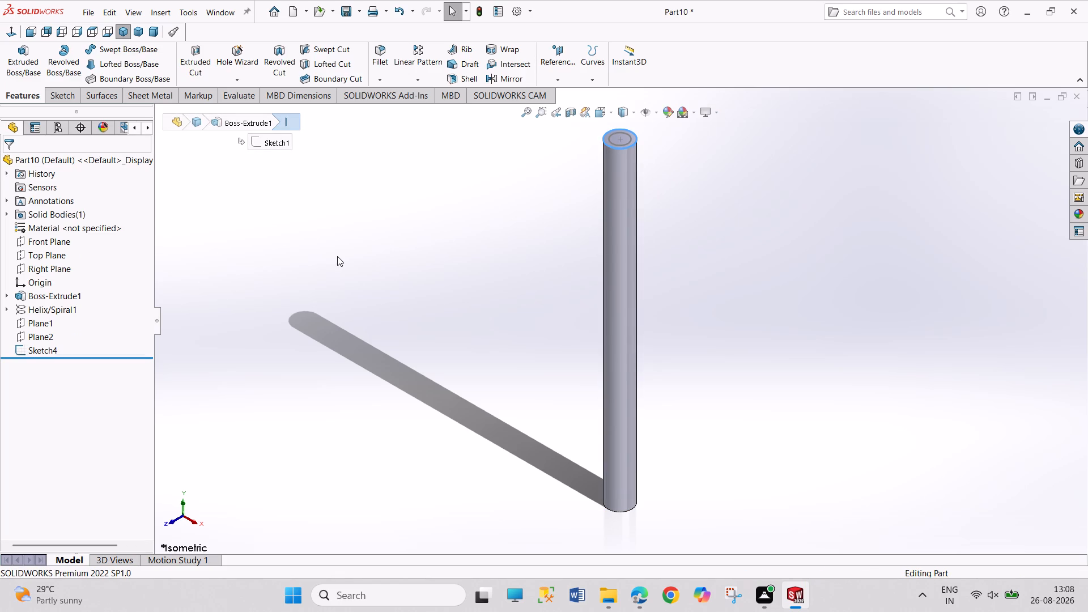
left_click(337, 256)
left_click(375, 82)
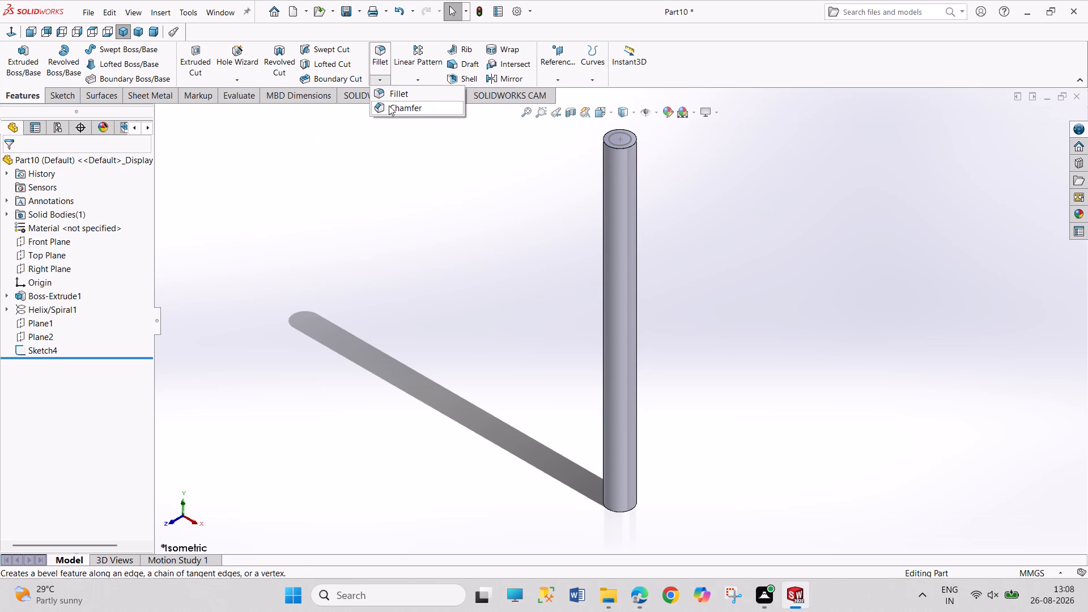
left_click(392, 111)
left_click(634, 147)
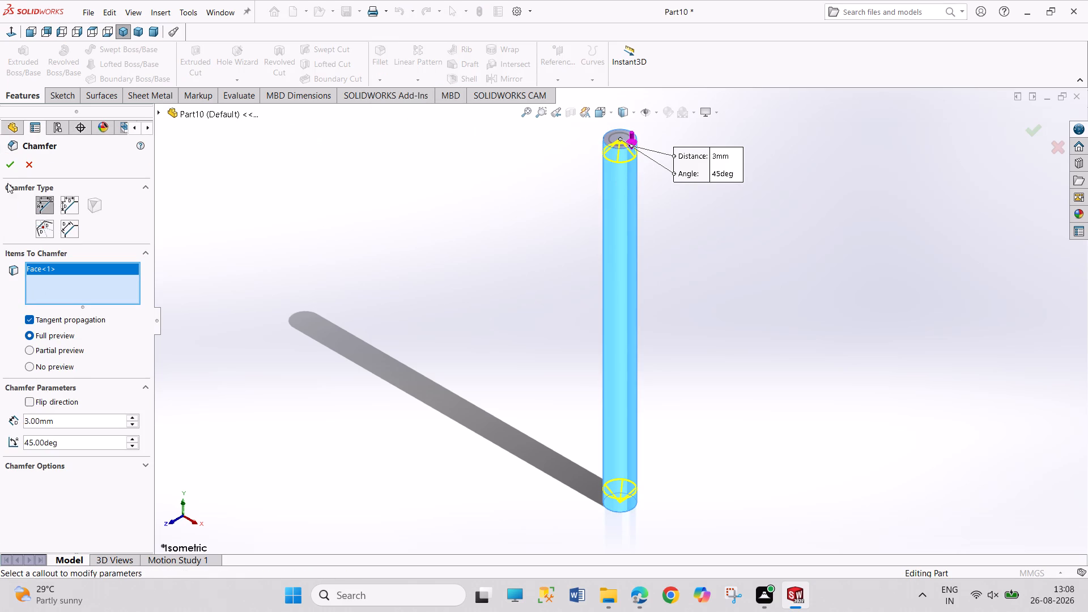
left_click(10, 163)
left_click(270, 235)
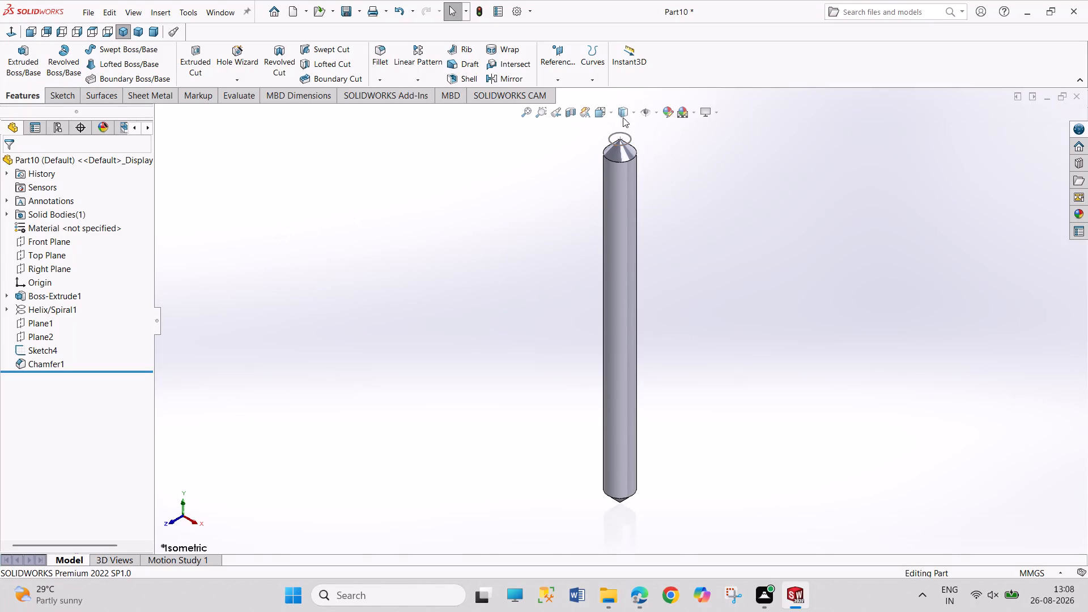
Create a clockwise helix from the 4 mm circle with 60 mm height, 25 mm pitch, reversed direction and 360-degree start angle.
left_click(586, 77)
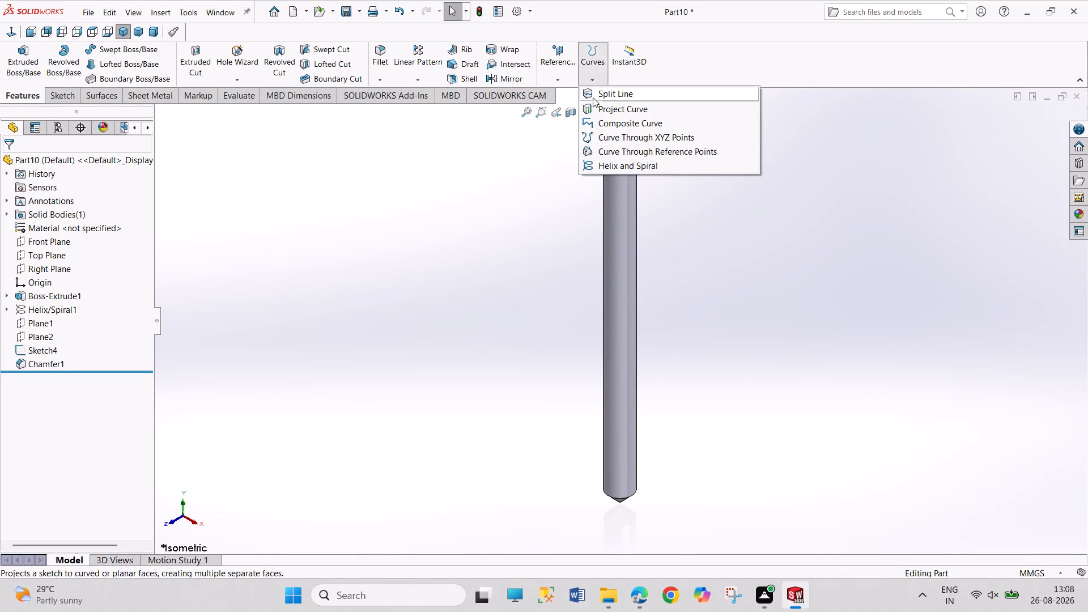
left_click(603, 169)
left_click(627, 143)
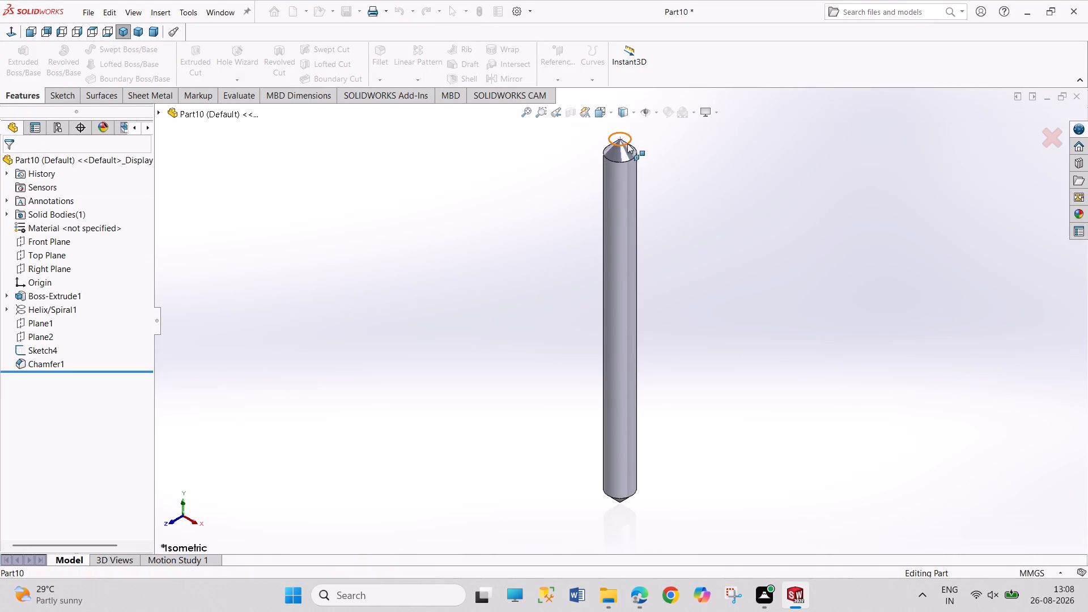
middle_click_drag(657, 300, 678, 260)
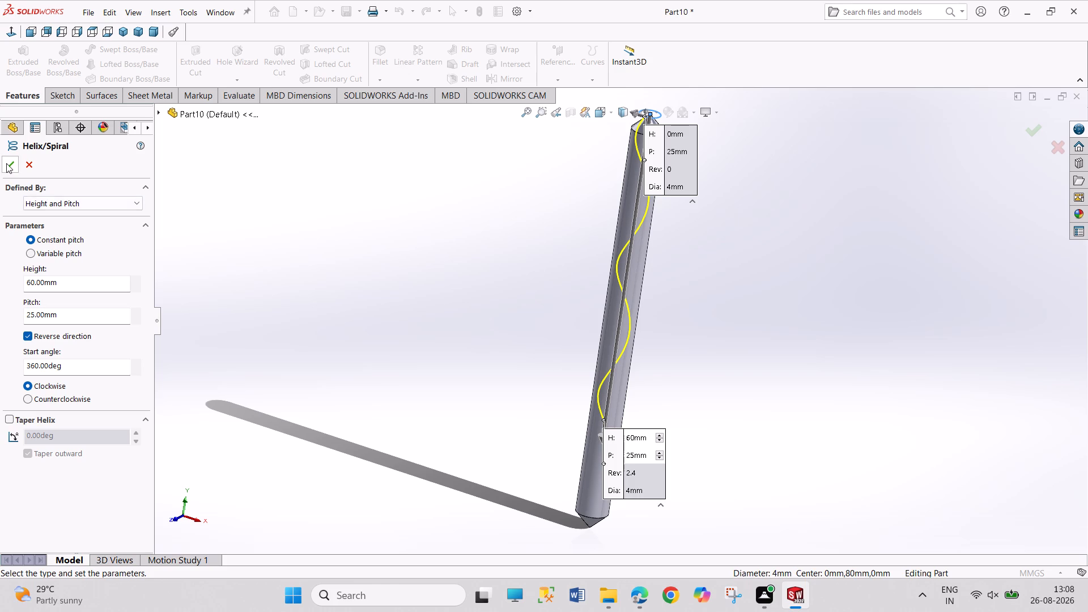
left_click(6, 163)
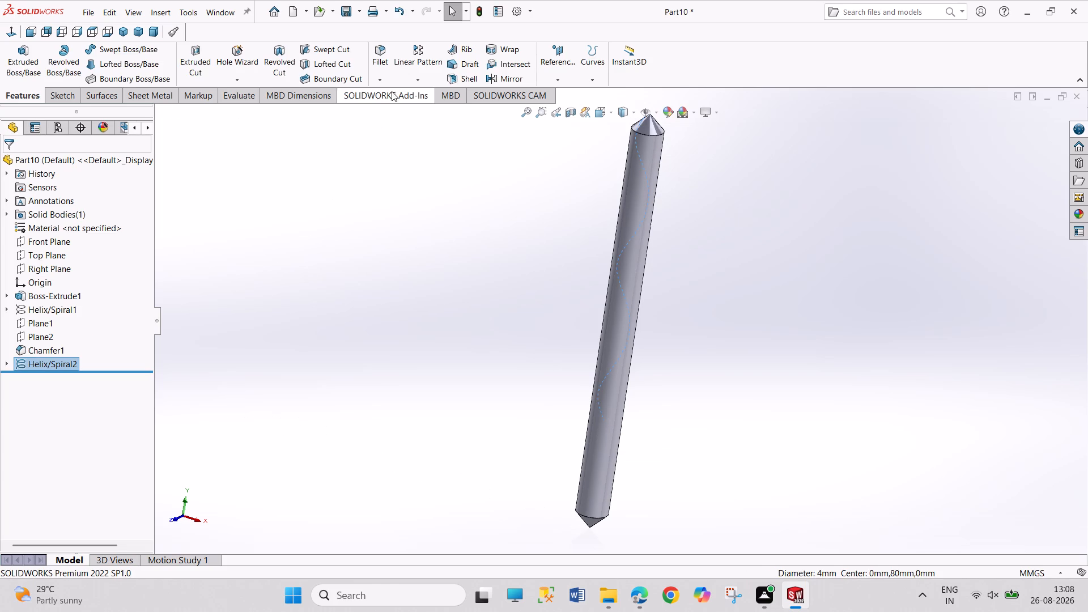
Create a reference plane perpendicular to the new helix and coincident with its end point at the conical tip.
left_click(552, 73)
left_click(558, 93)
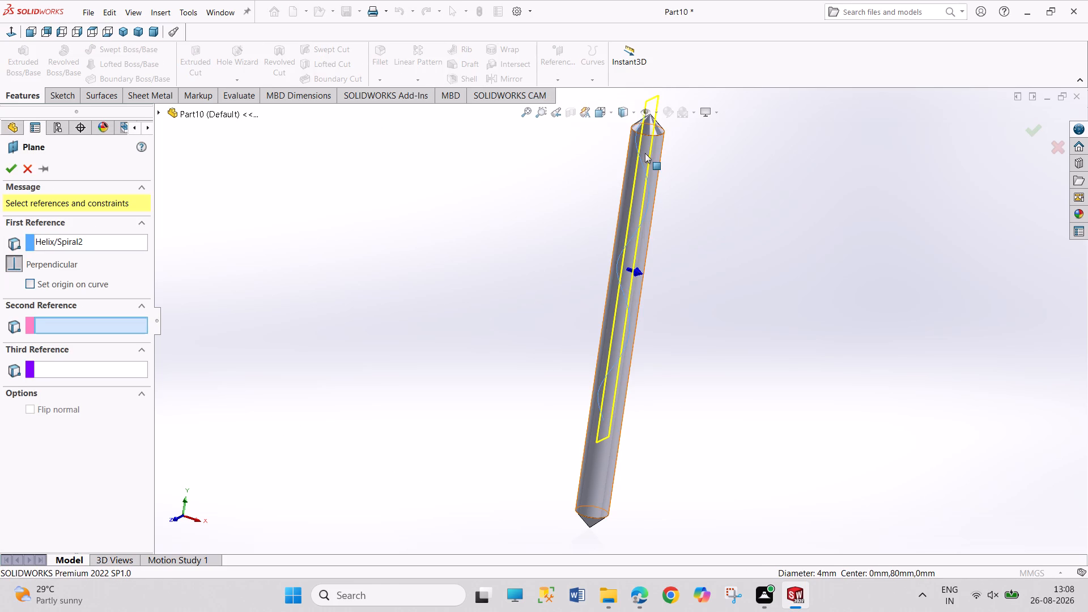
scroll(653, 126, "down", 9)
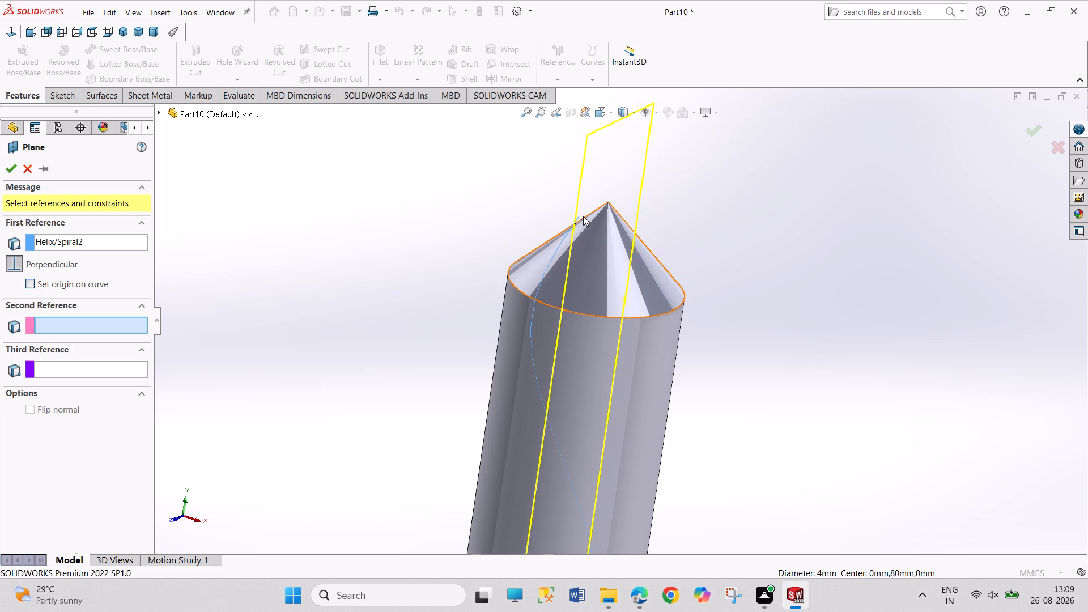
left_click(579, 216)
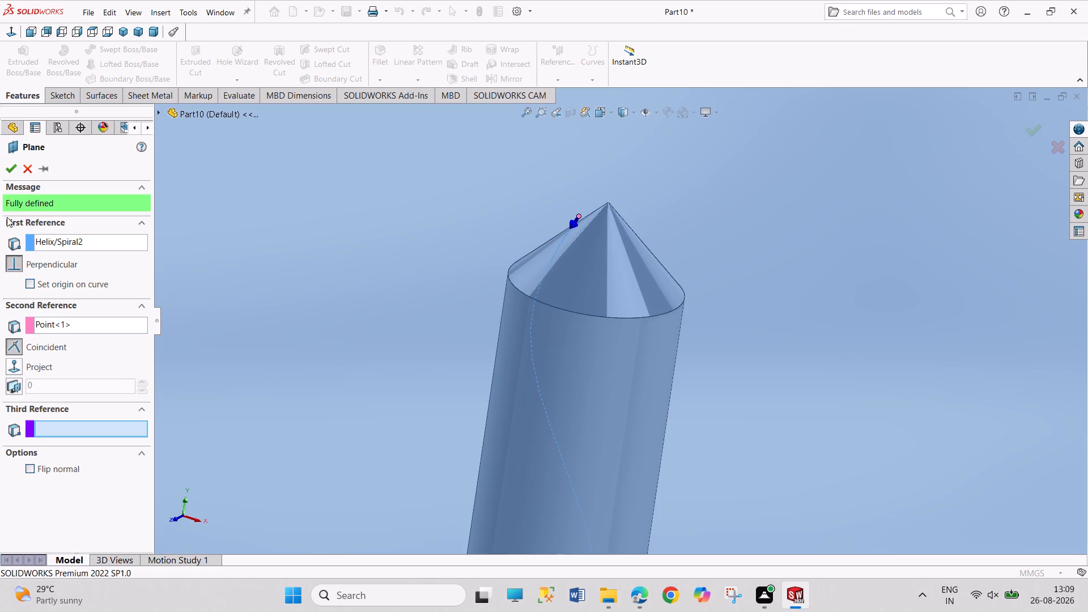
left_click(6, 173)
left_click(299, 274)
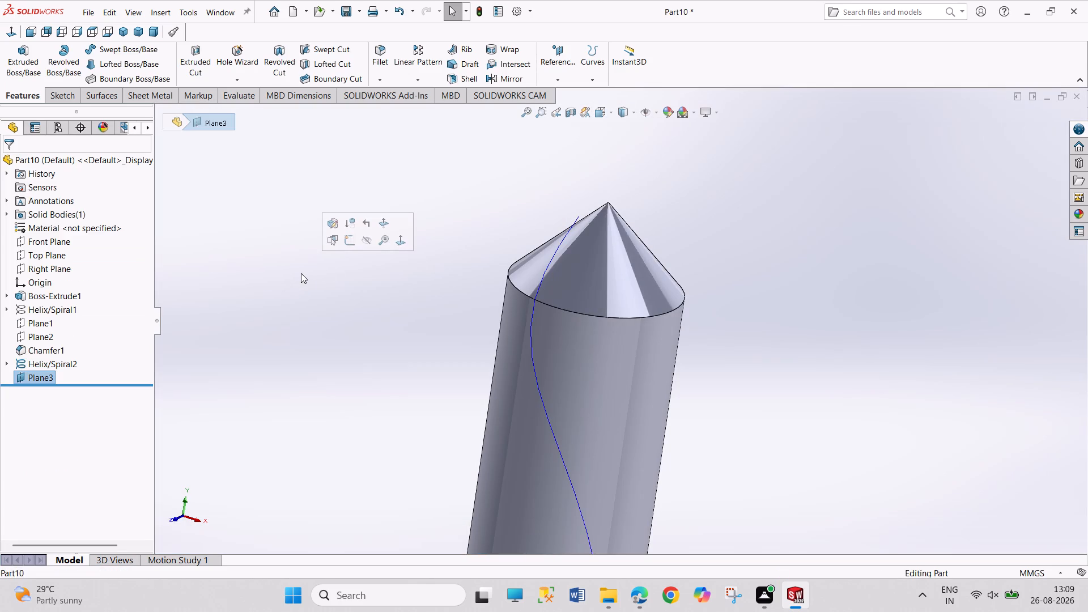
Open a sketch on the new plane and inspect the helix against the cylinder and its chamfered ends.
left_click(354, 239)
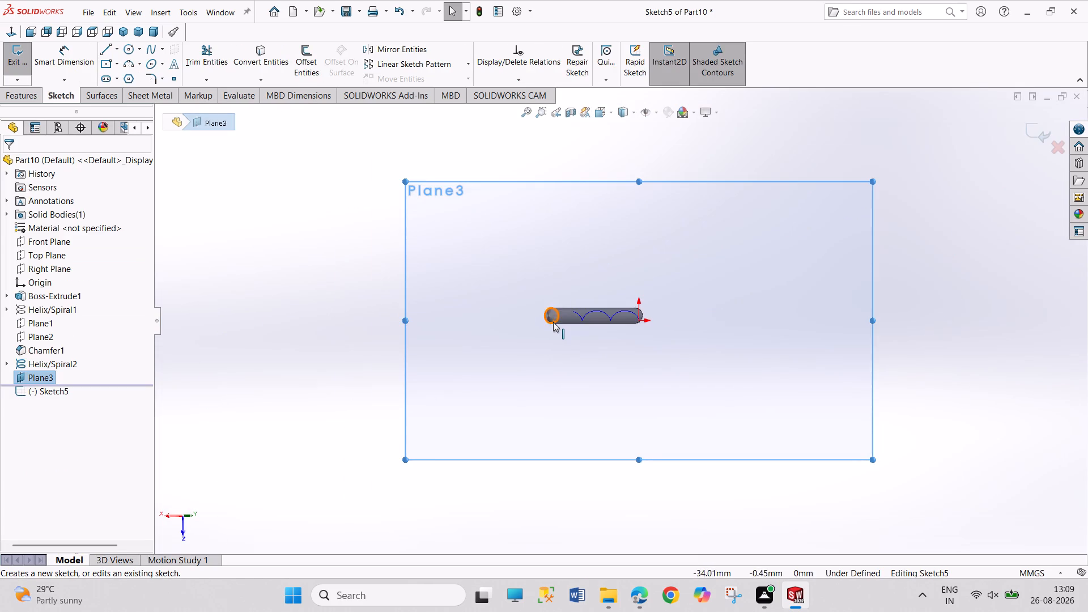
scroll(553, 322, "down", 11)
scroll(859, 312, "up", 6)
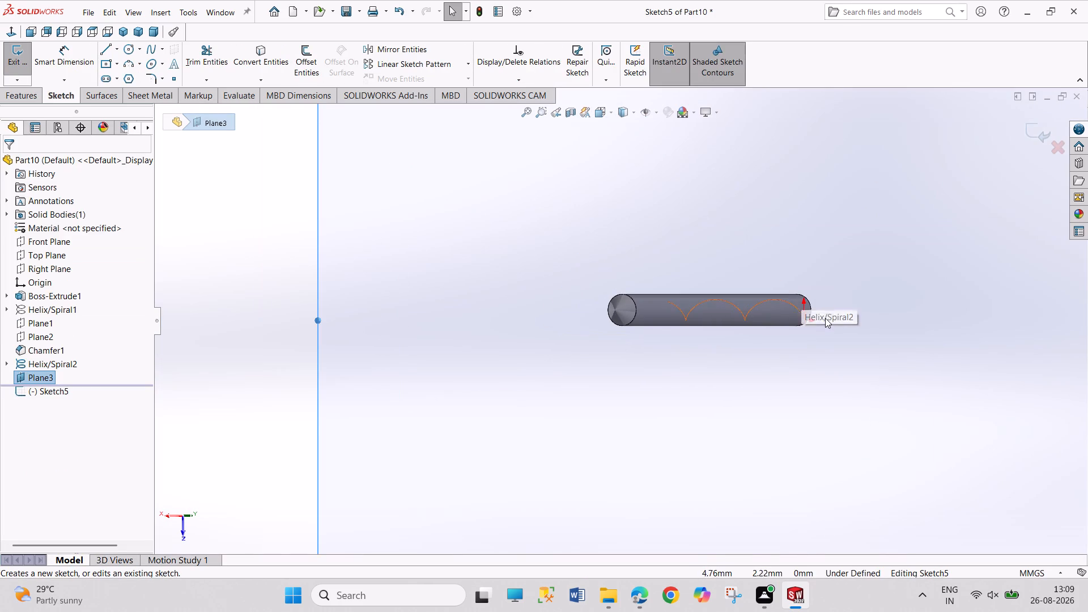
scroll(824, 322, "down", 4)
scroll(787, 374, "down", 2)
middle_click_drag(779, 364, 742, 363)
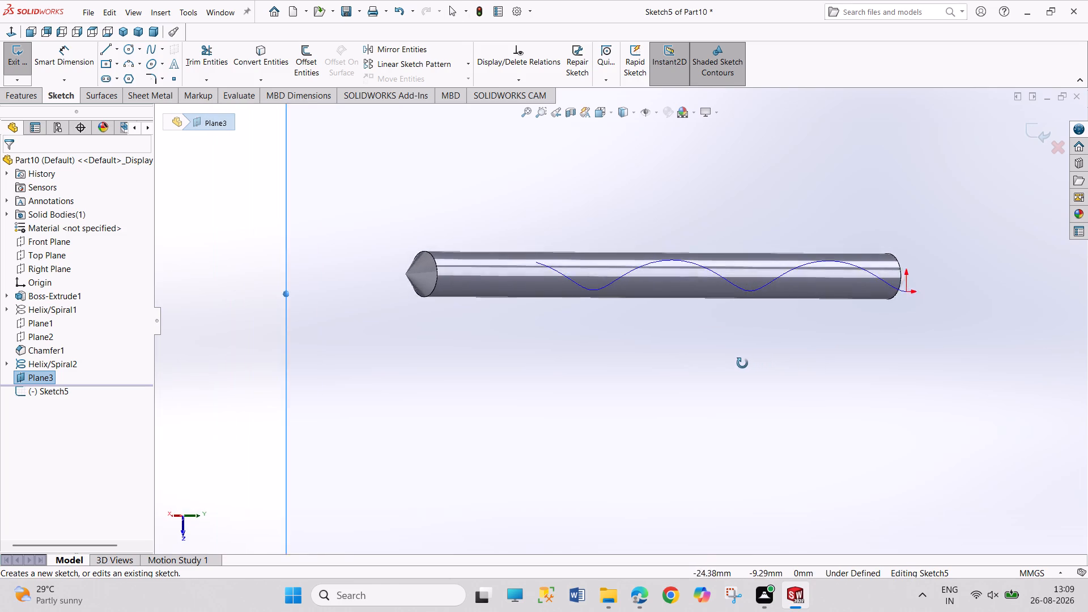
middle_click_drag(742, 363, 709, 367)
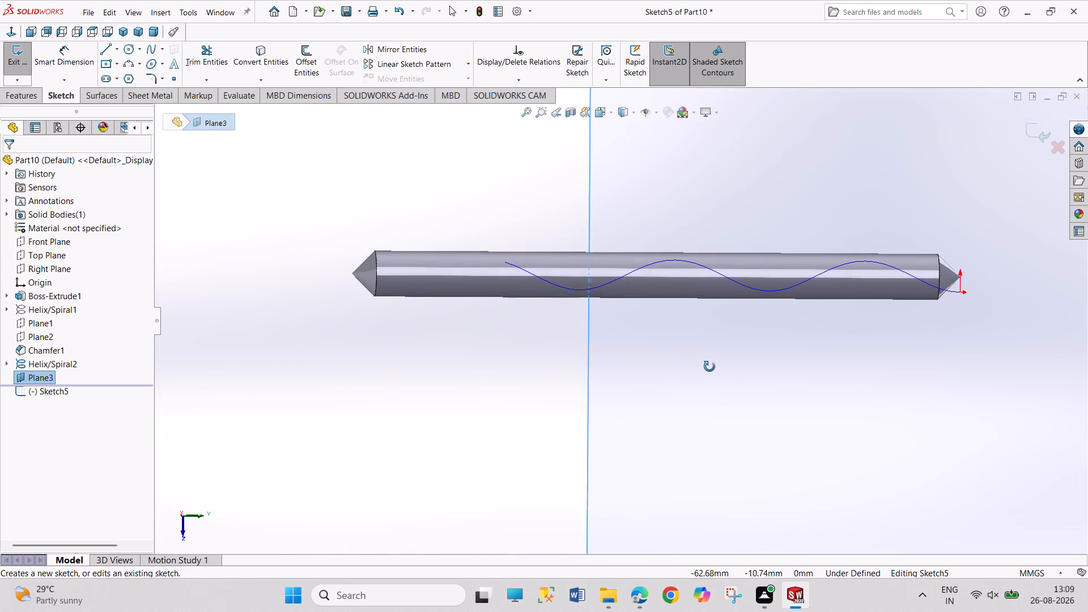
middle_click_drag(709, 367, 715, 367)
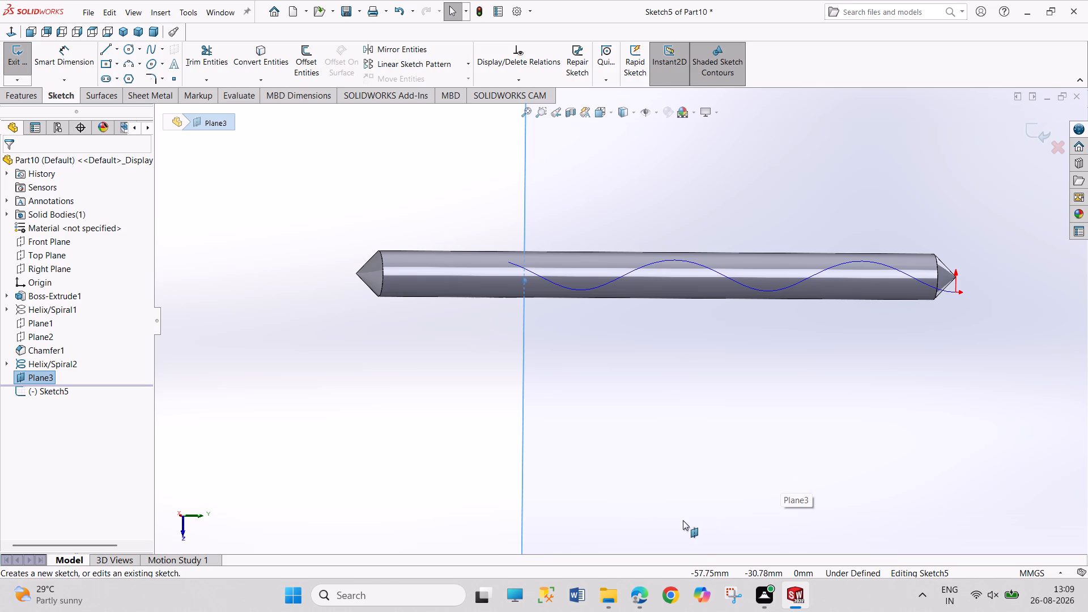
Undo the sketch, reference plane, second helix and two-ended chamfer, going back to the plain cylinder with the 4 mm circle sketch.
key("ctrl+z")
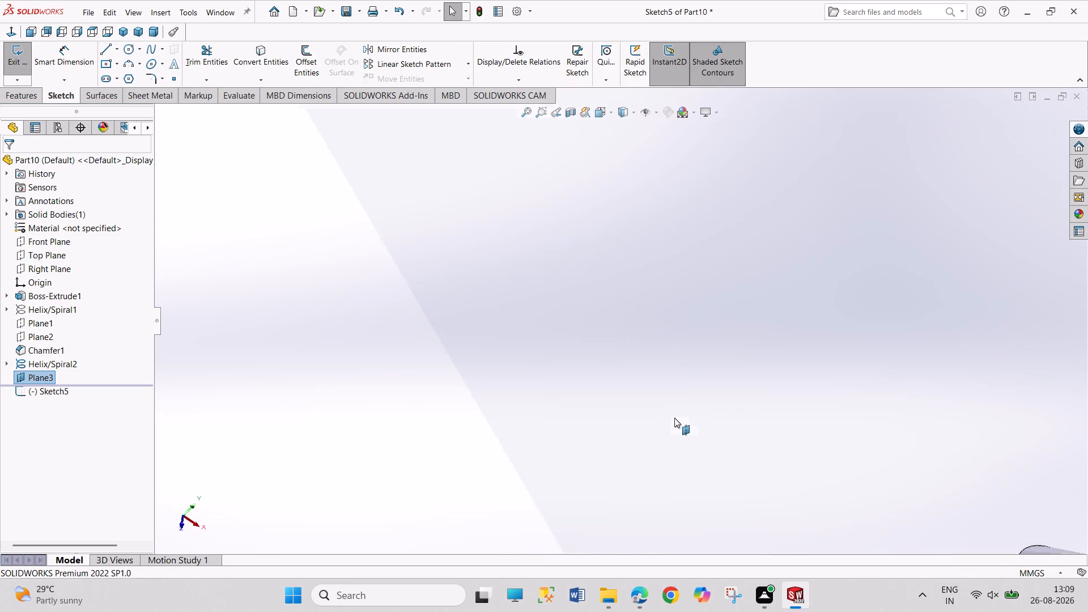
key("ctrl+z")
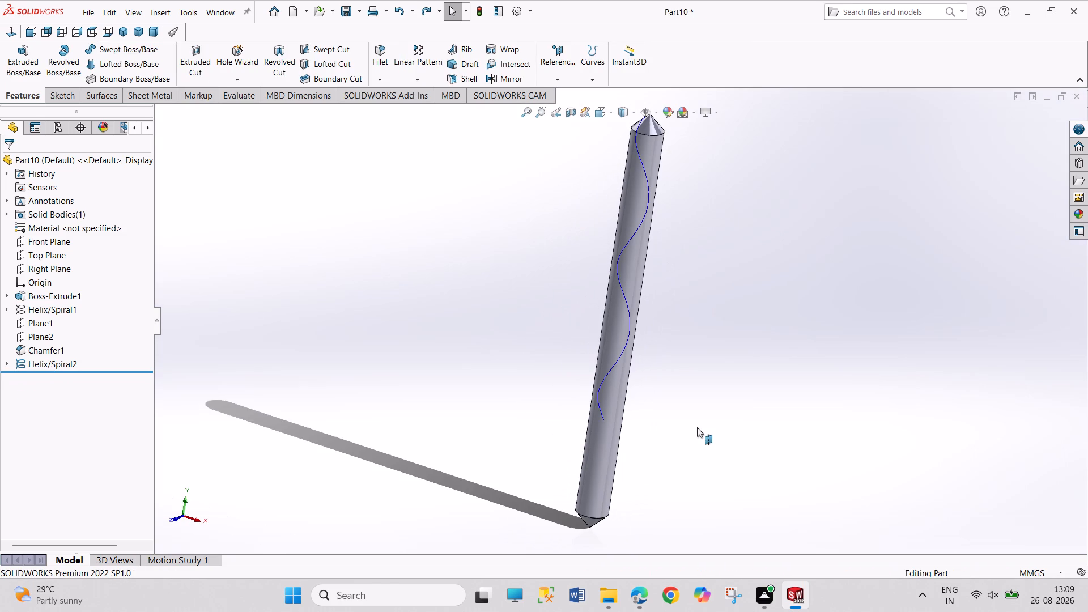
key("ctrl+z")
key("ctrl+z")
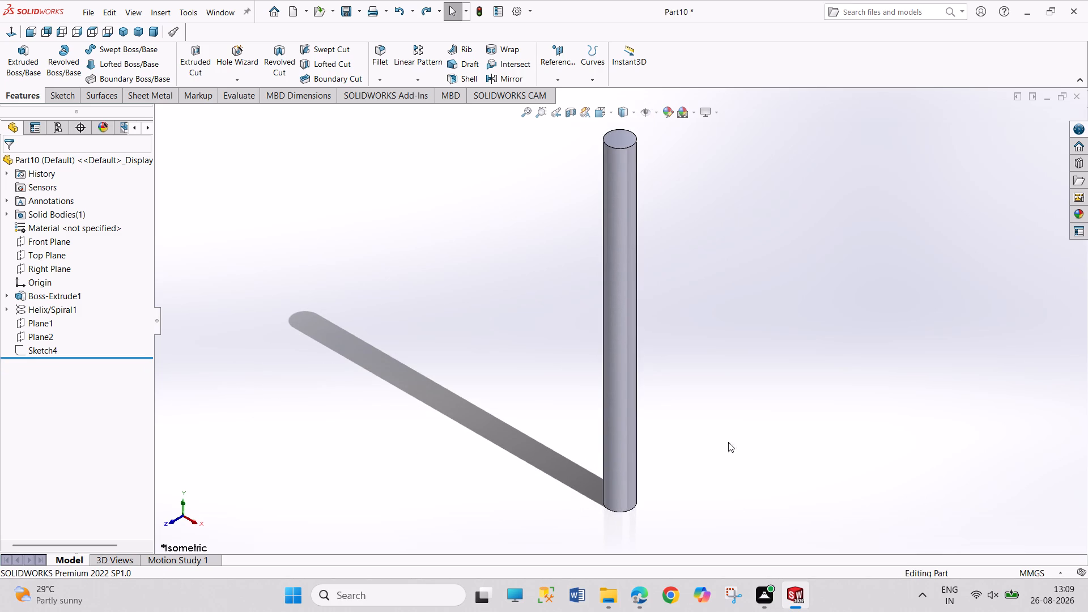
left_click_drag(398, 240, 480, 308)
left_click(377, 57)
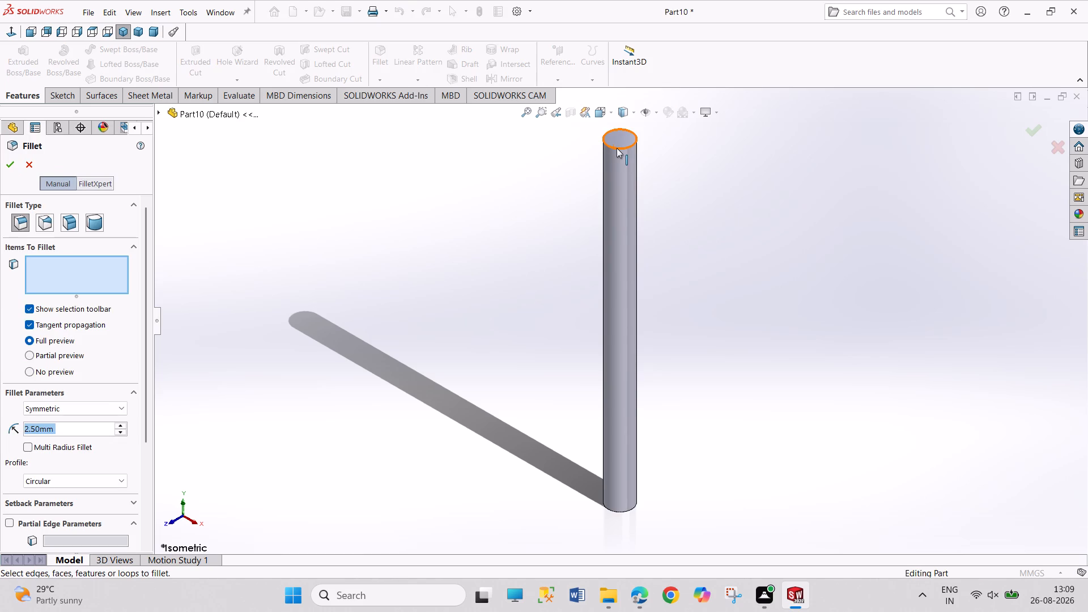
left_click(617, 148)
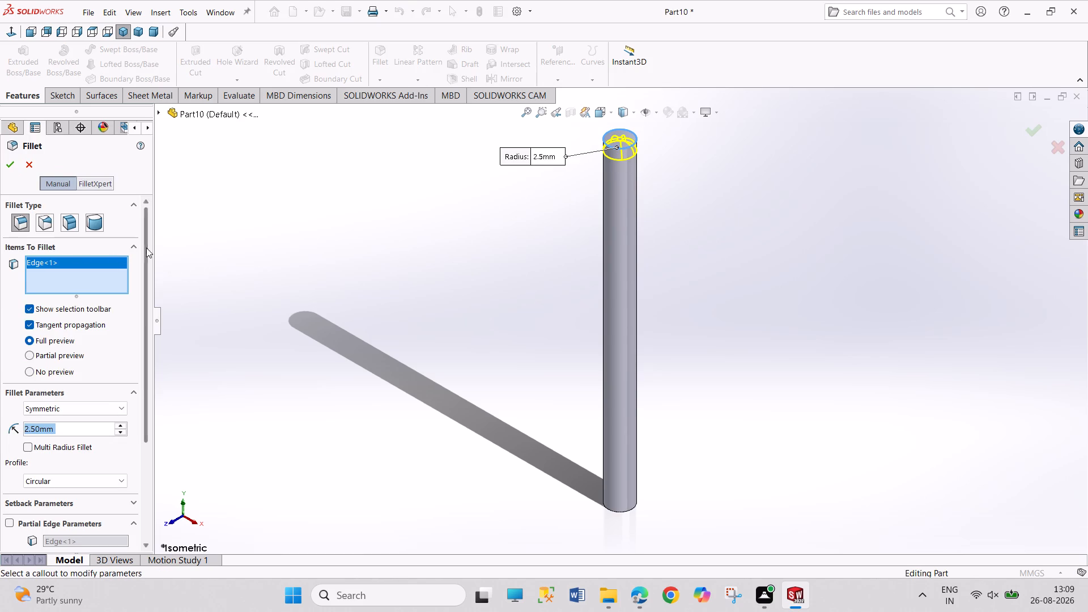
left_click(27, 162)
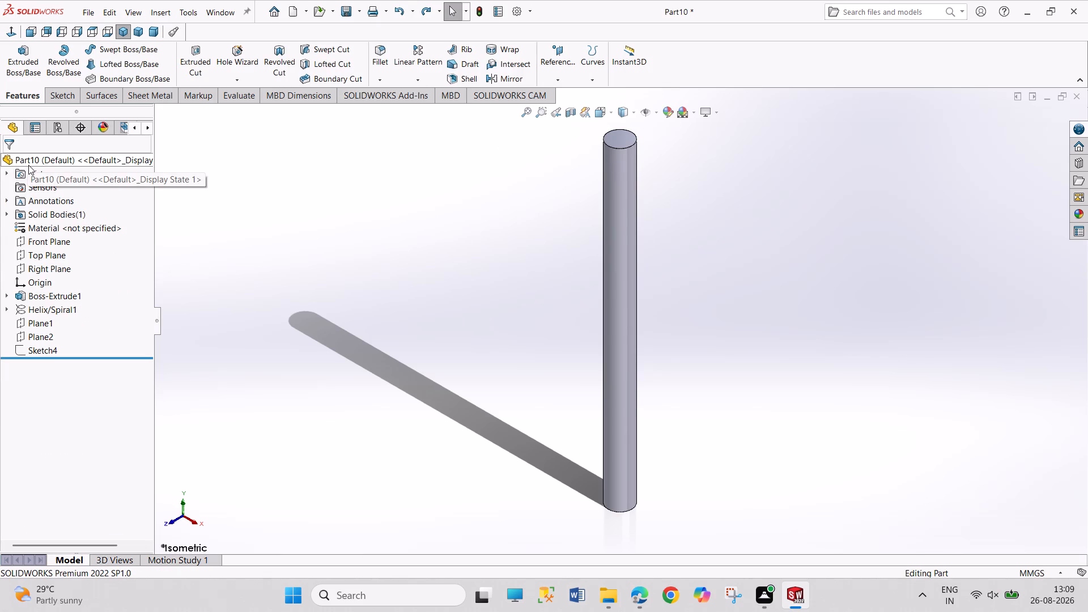
Chamfer only the circular edge at the cylinder's top end with a 3 mm distance at 45 degrees.
left_click(387, 79)
left_click(392, 105)
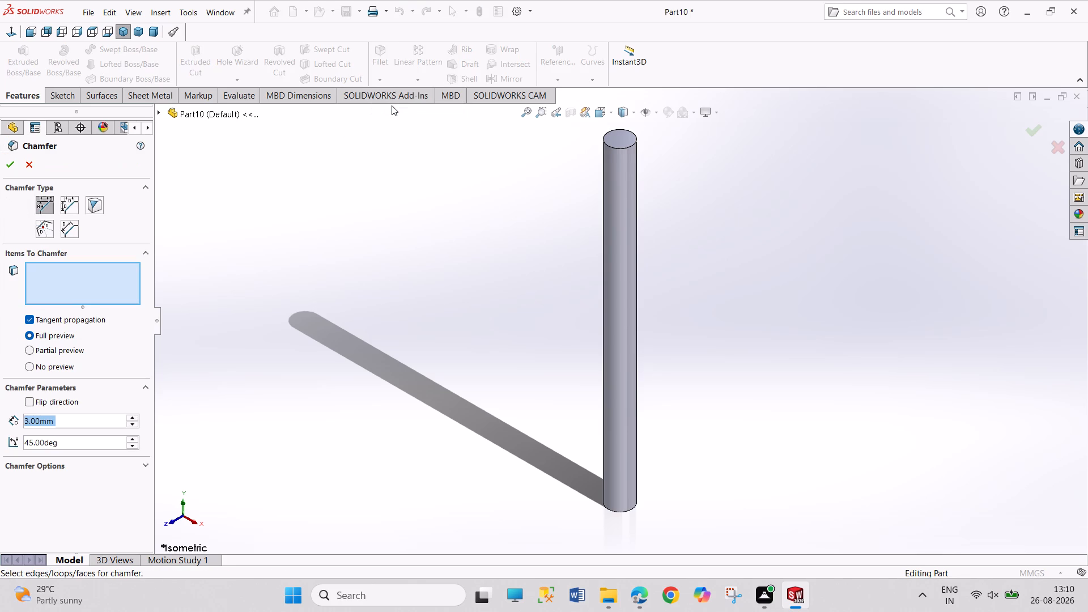
left_click(628, 147)
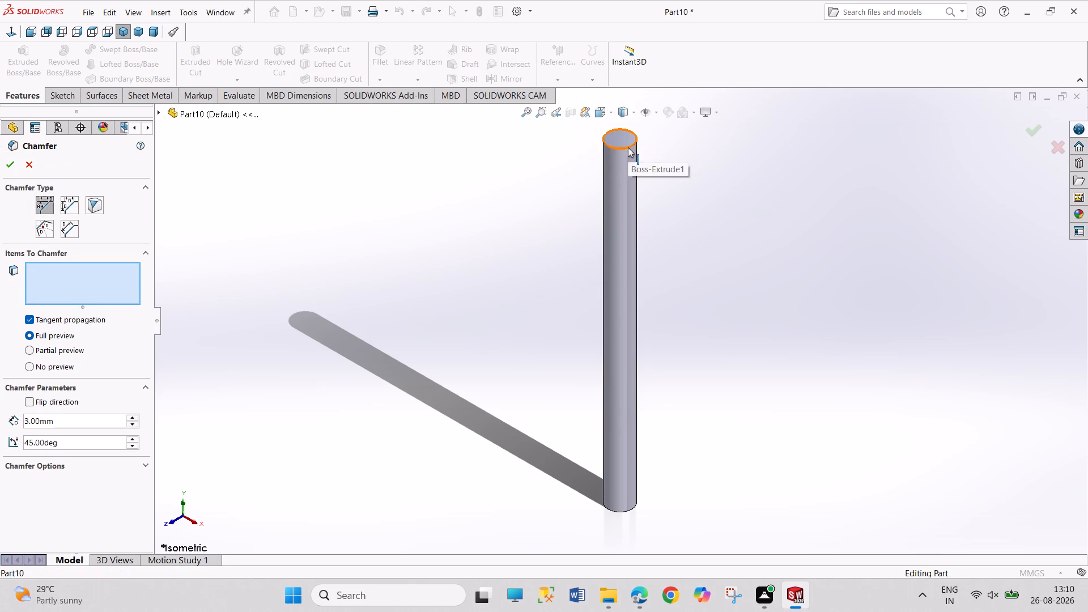
left_click(16, 166)
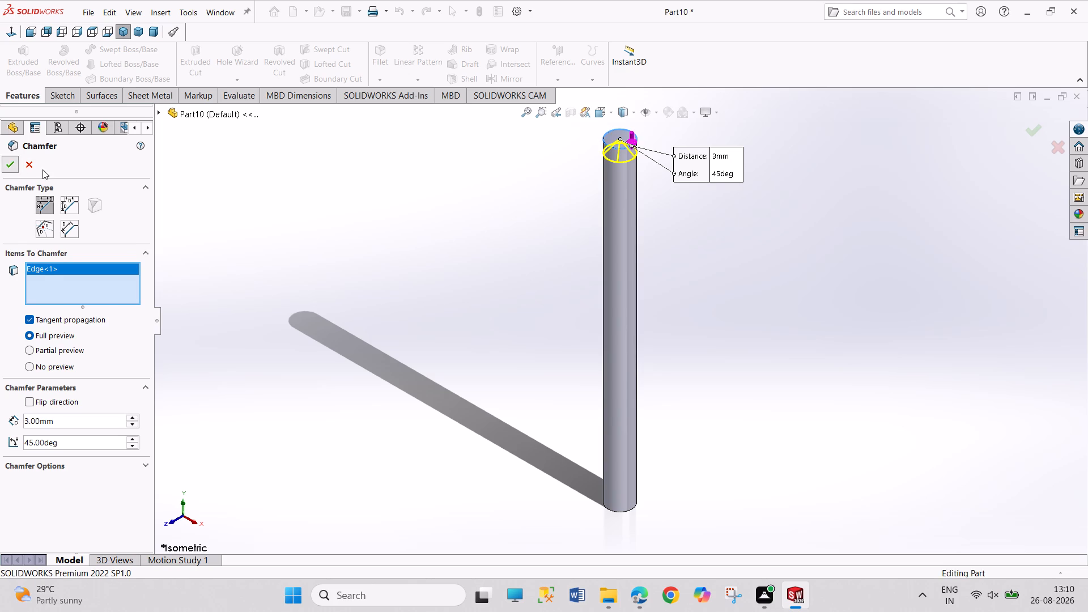
middle_click_drag(363, 243, 518, 186)
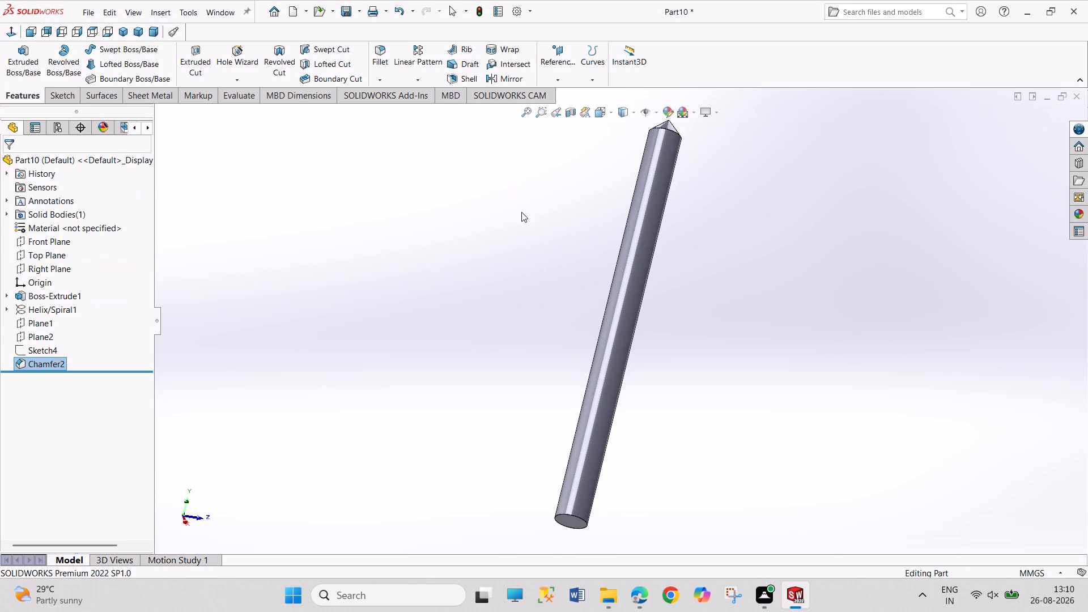
middle_click_drag(521, 212, 373, 334)
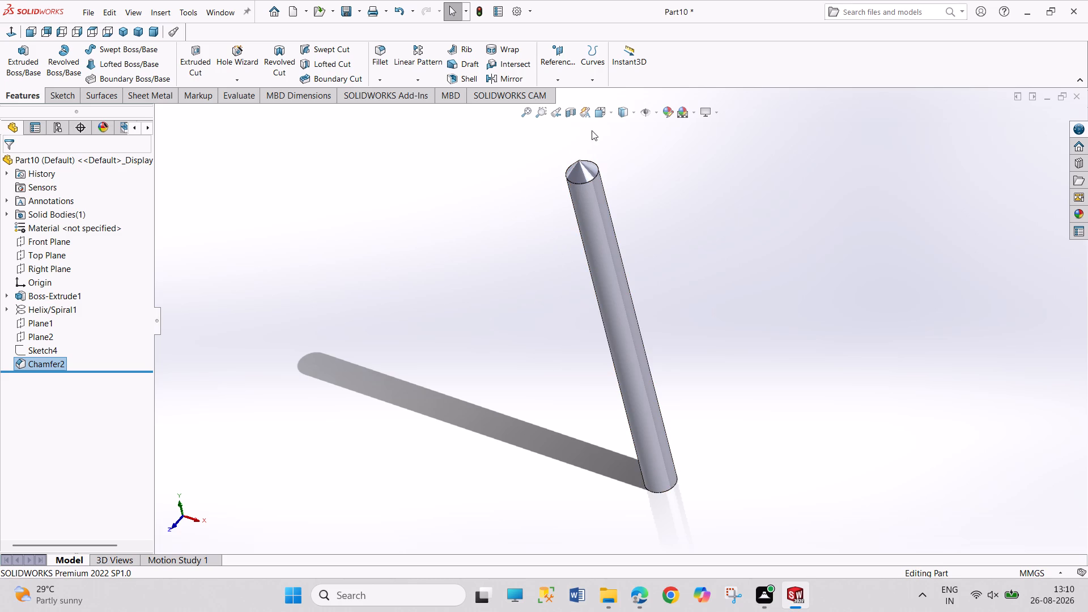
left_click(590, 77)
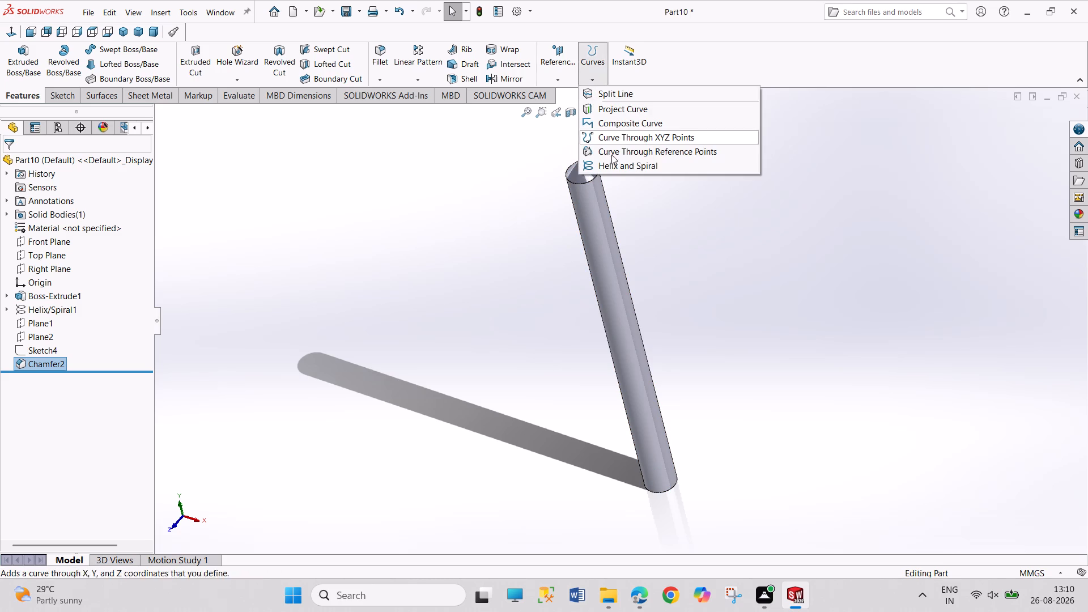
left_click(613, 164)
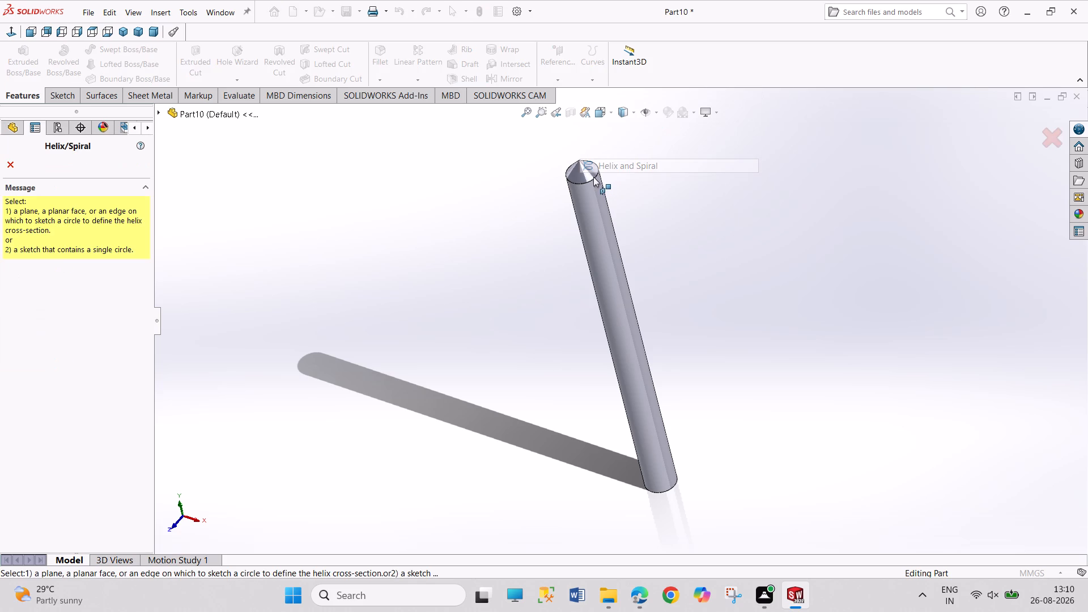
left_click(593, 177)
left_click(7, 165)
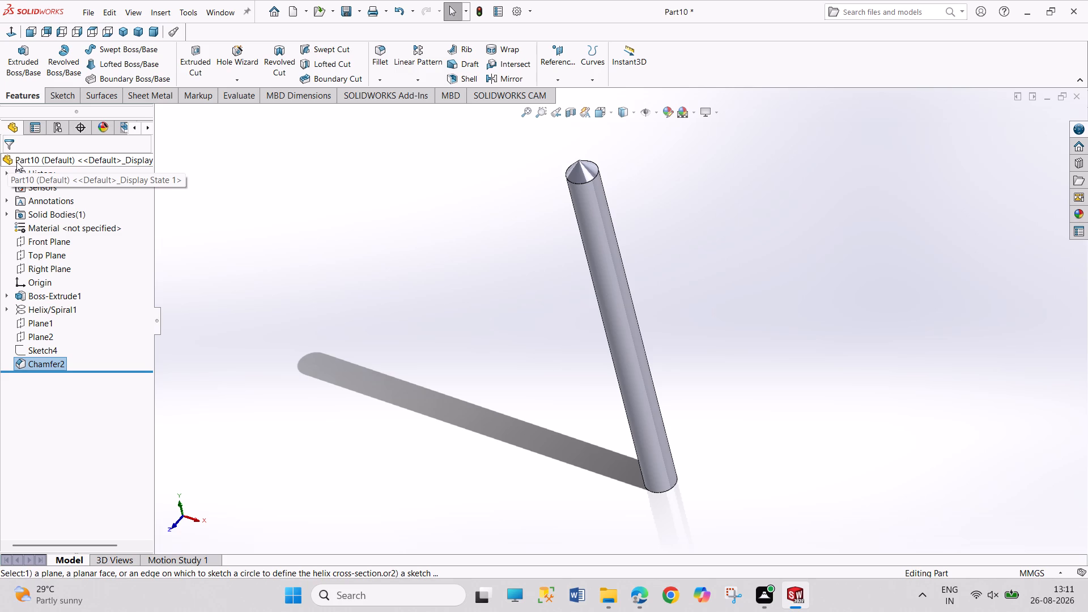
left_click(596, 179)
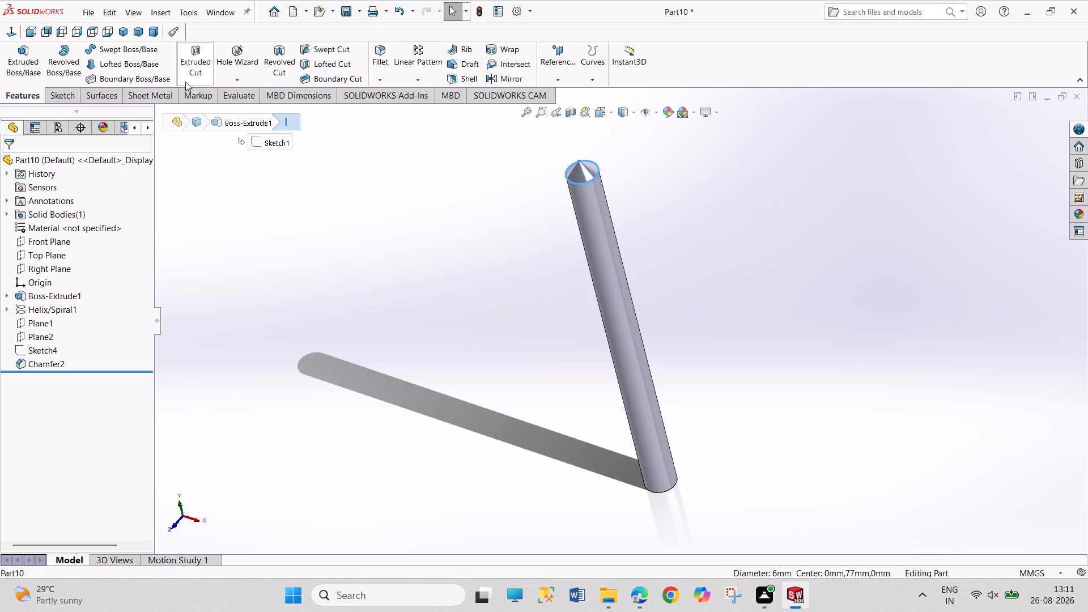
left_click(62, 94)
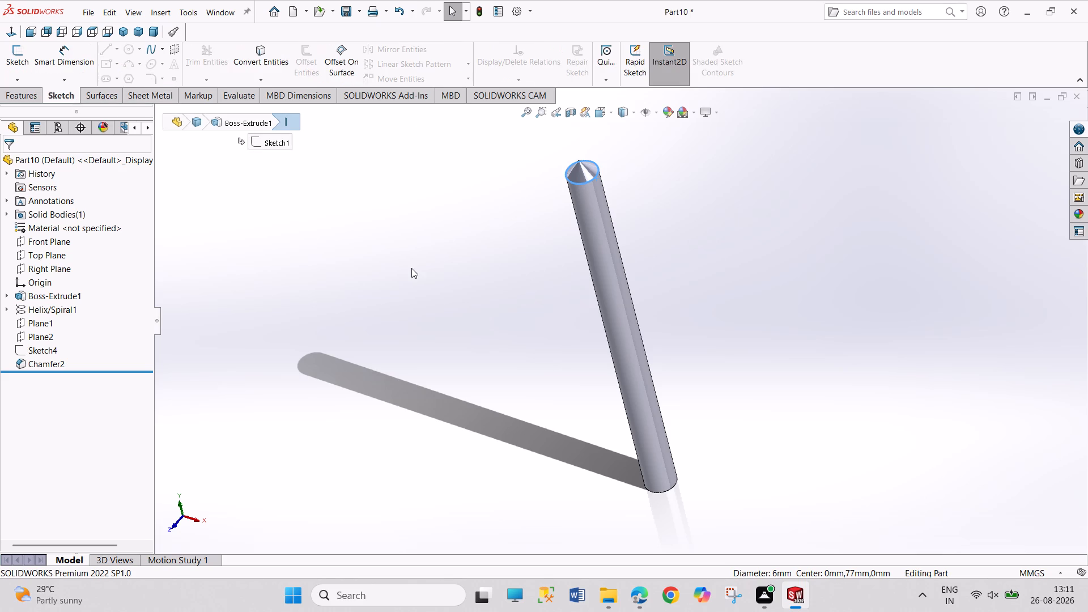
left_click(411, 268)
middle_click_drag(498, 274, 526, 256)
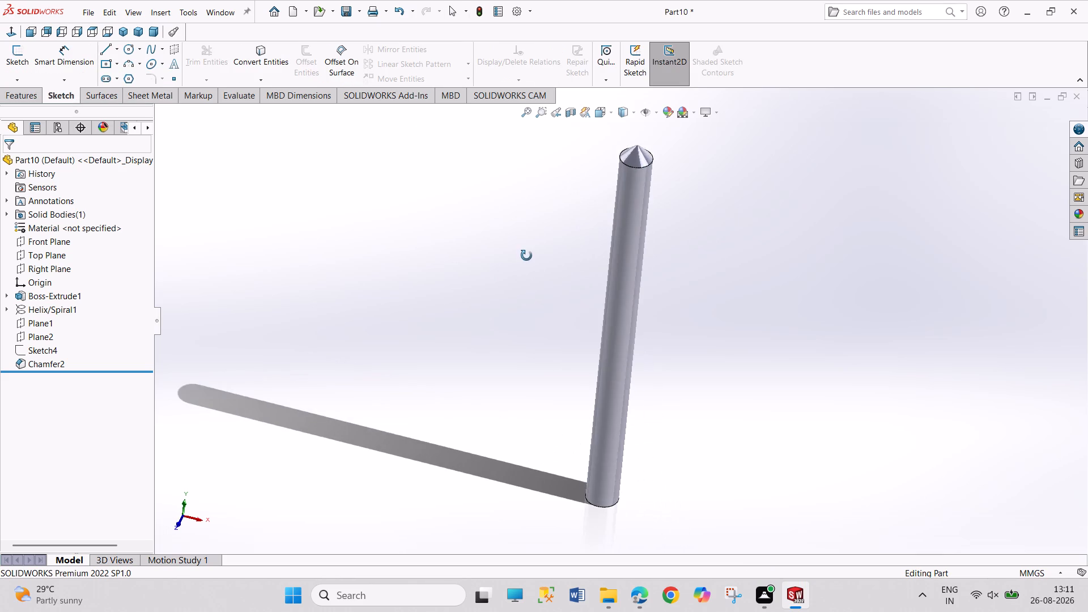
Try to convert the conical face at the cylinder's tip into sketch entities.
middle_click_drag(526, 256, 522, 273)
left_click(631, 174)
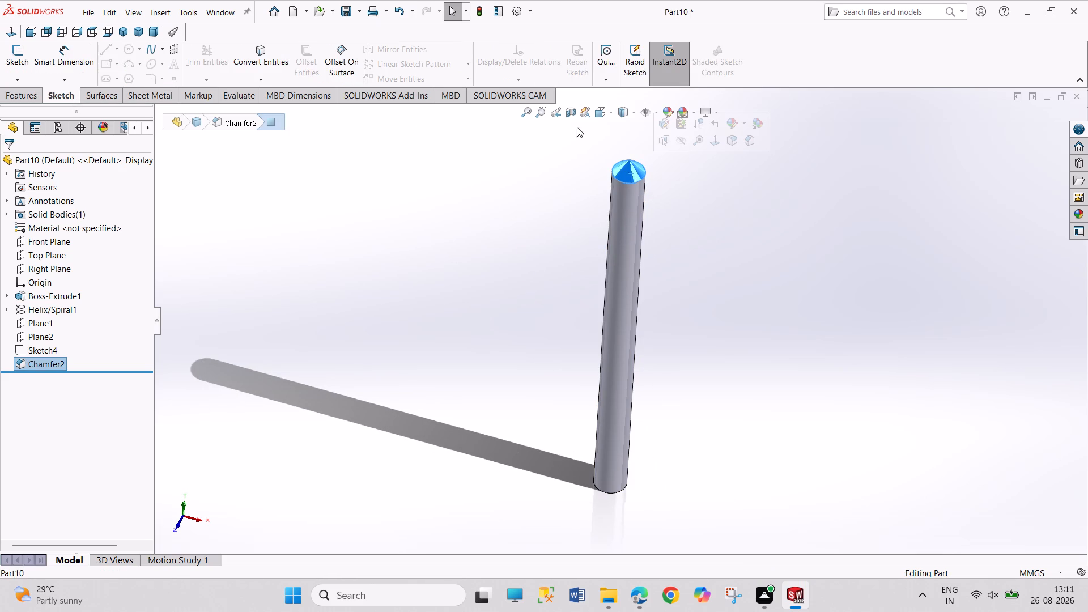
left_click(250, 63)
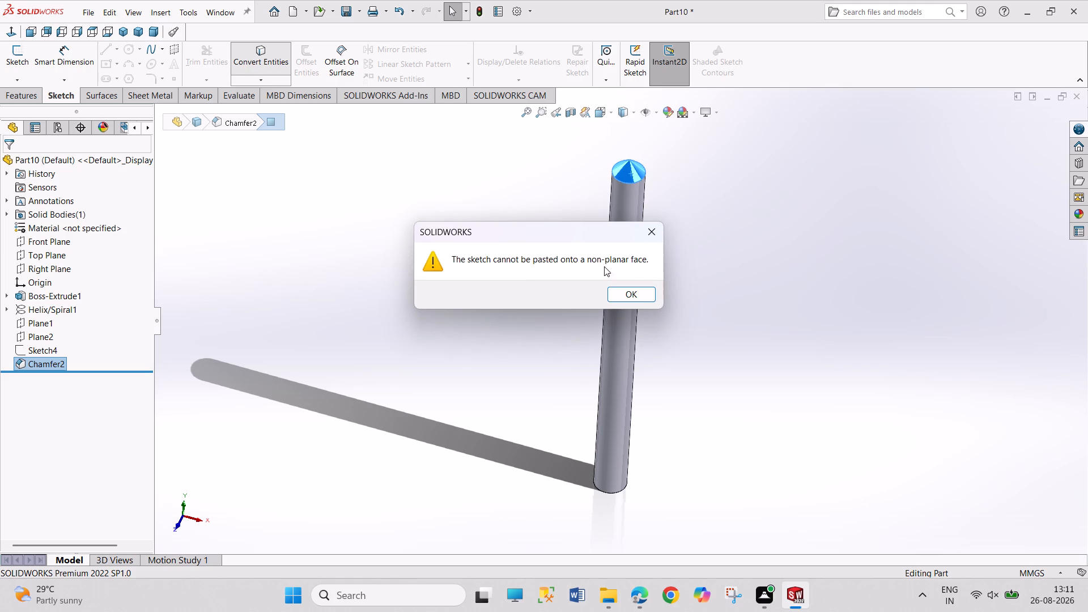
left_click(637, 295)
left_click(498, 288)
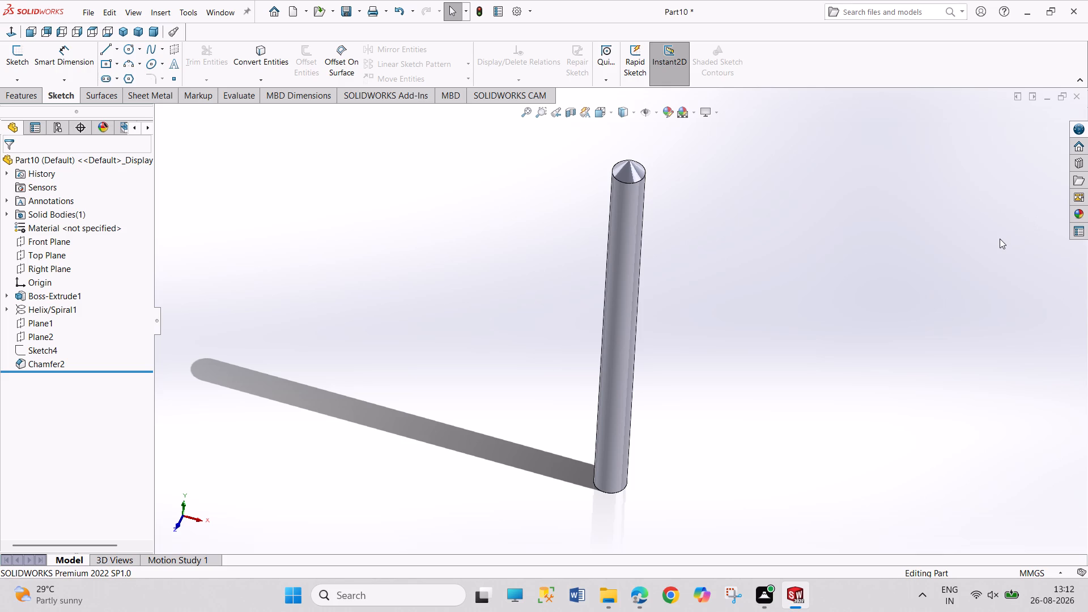
Undo the chamfer at the cylinder's top end.
key("ctrl+z")
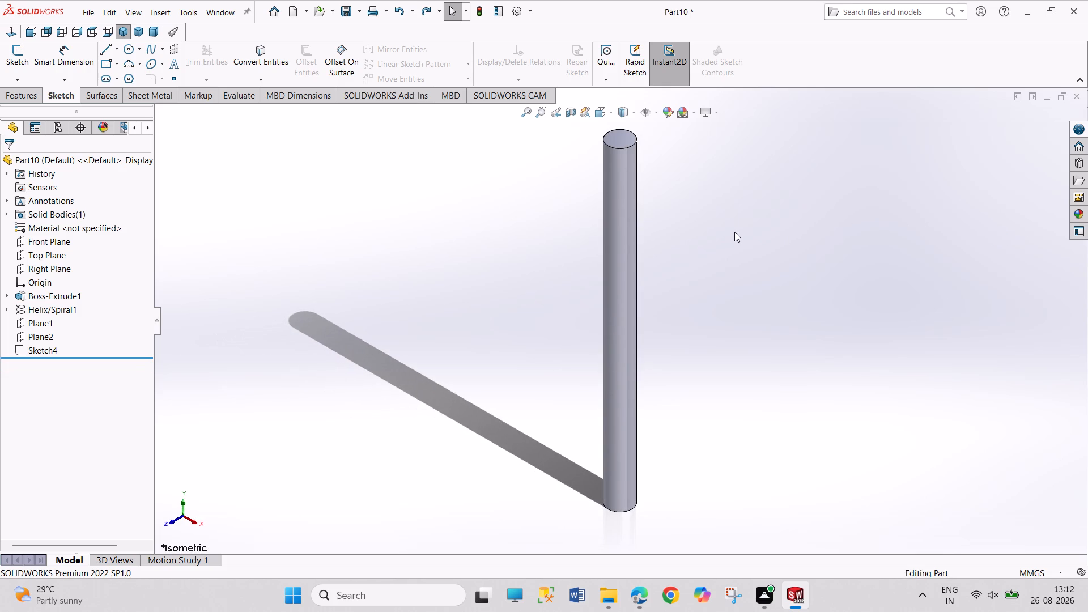
left_click_drag(734, 232, 737, 238)
Open a sketch on the cylinder's flat top face.
left_click(623, 144)
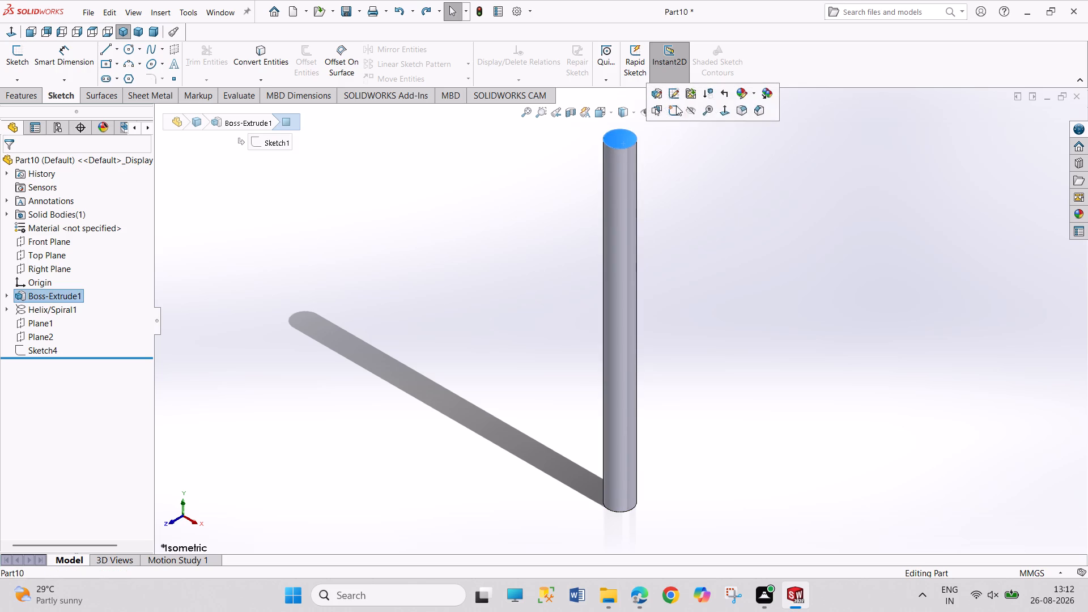
left_click(670, 111)
left_click(877, 303)
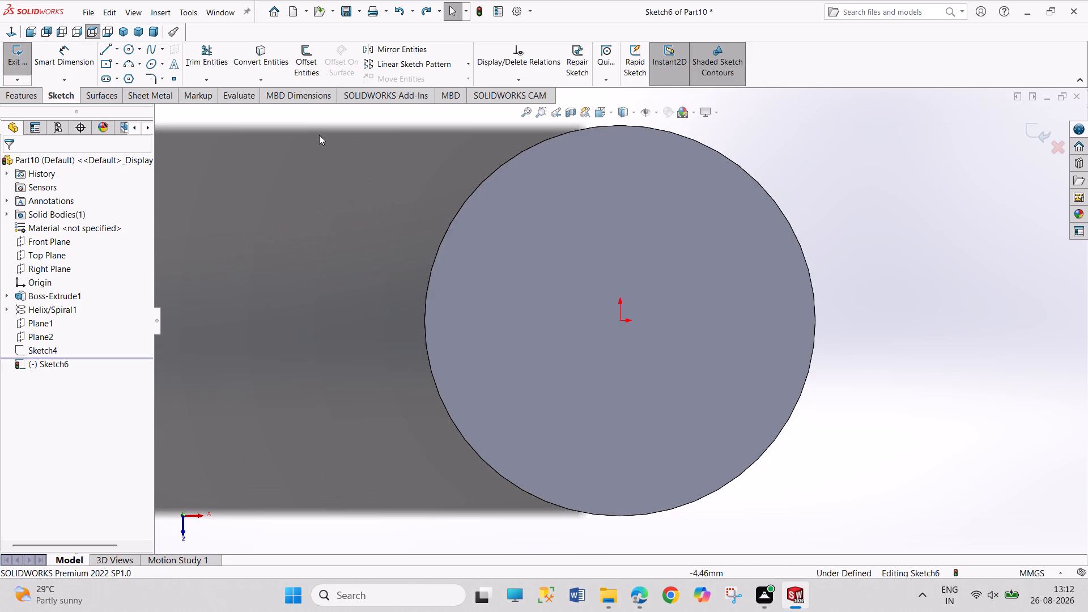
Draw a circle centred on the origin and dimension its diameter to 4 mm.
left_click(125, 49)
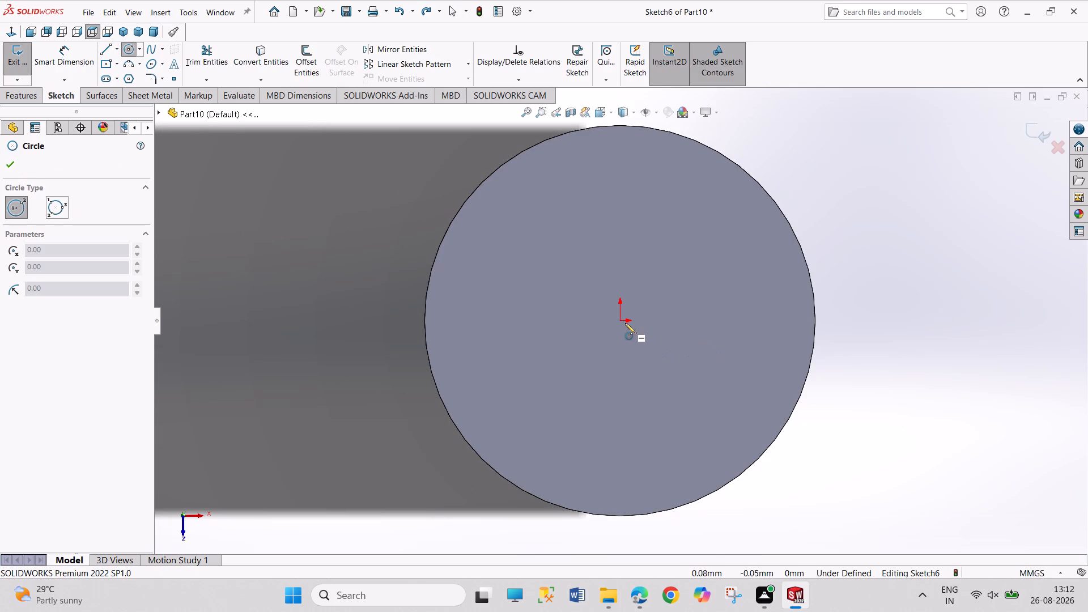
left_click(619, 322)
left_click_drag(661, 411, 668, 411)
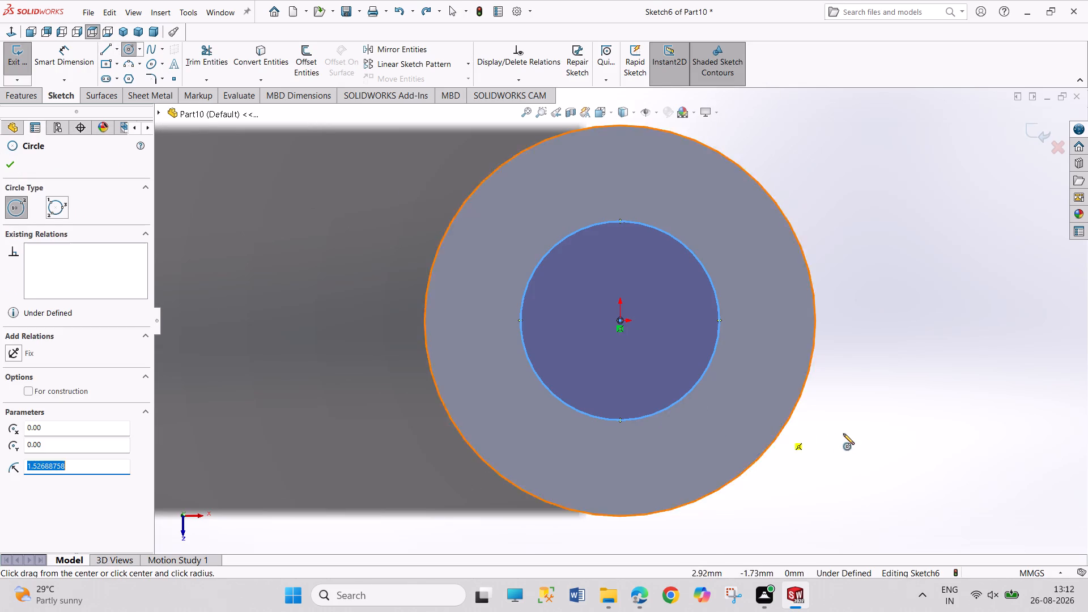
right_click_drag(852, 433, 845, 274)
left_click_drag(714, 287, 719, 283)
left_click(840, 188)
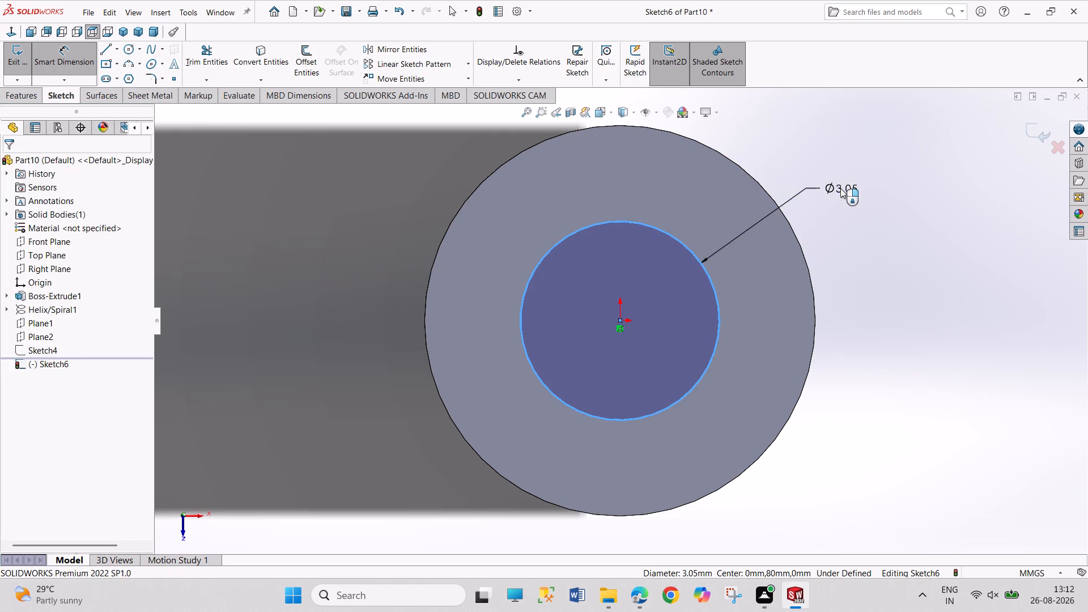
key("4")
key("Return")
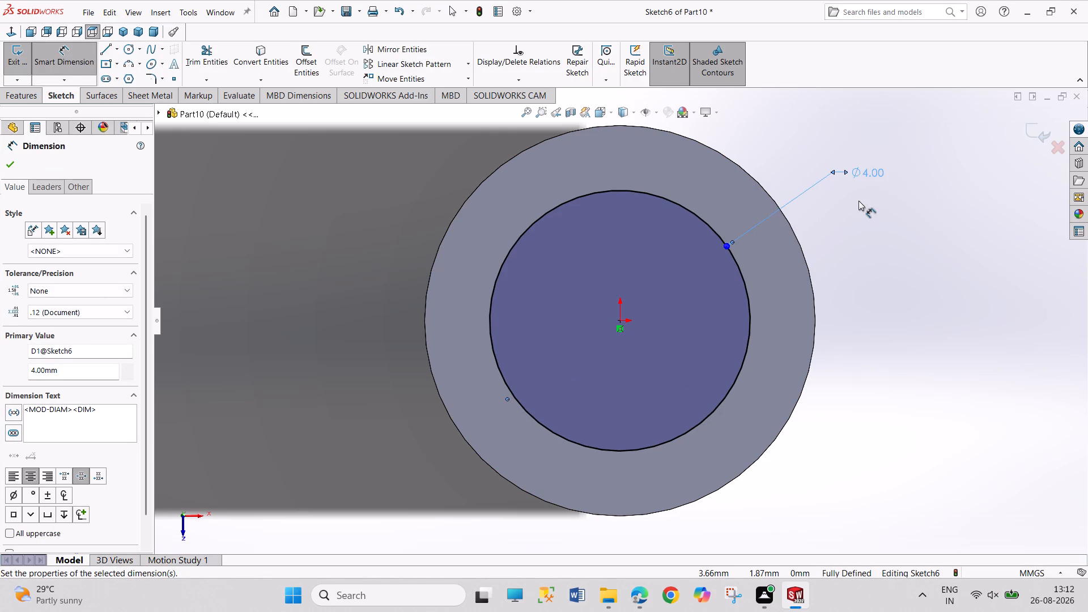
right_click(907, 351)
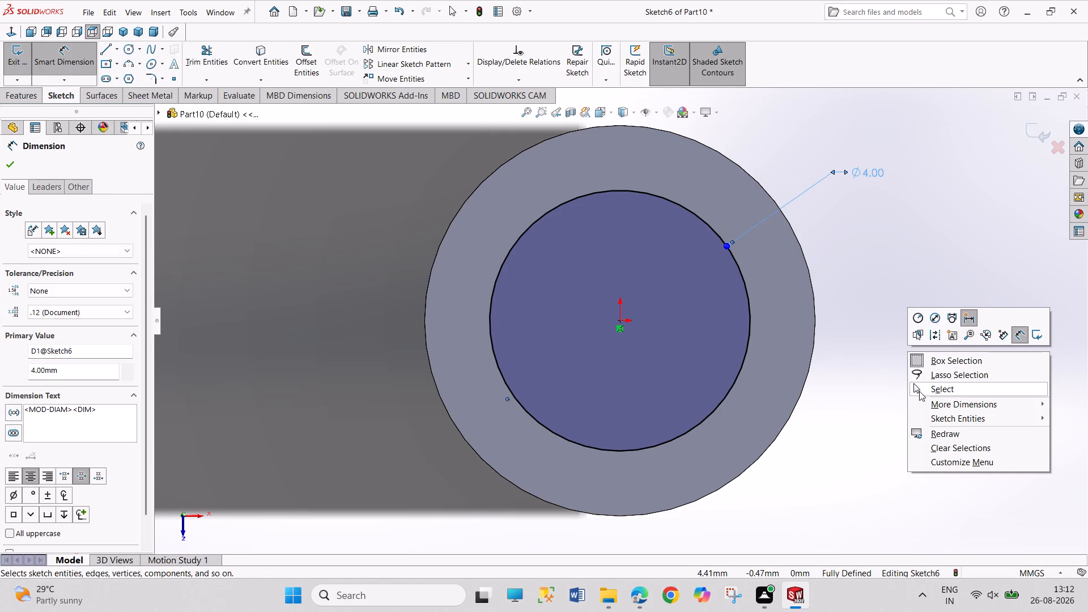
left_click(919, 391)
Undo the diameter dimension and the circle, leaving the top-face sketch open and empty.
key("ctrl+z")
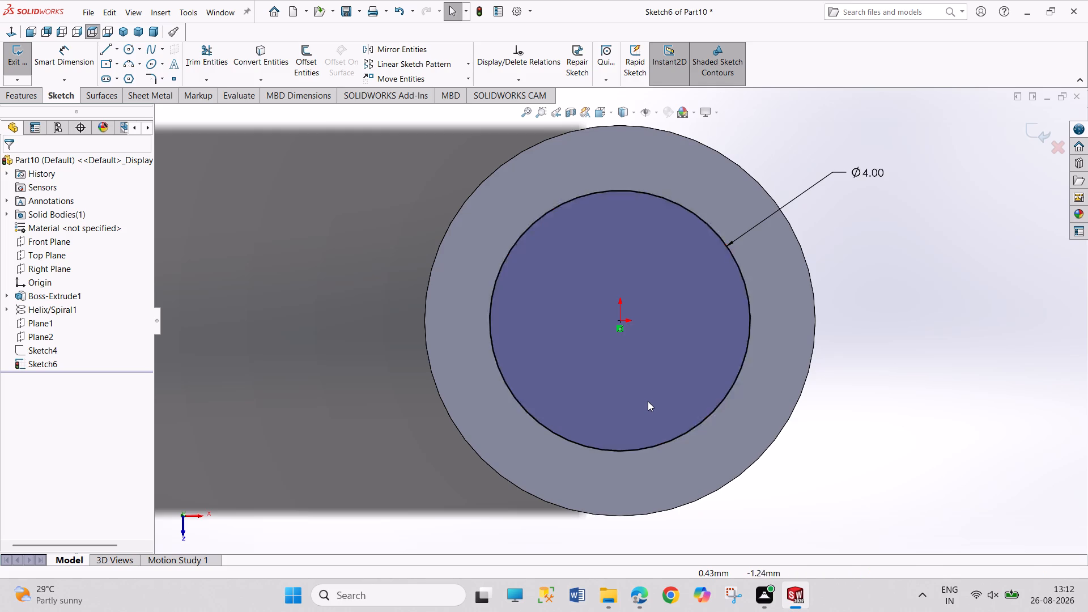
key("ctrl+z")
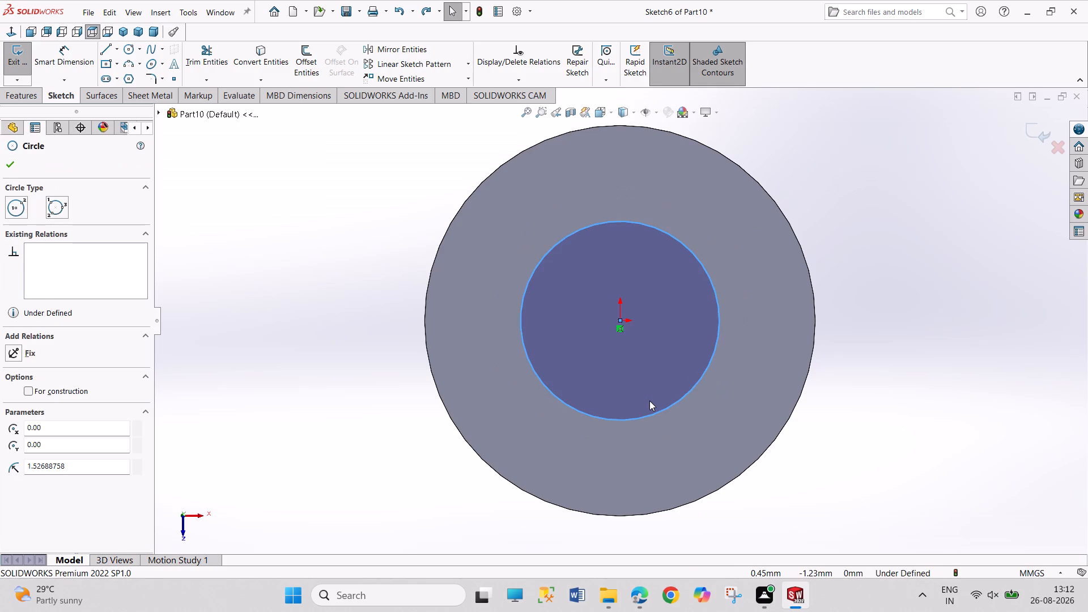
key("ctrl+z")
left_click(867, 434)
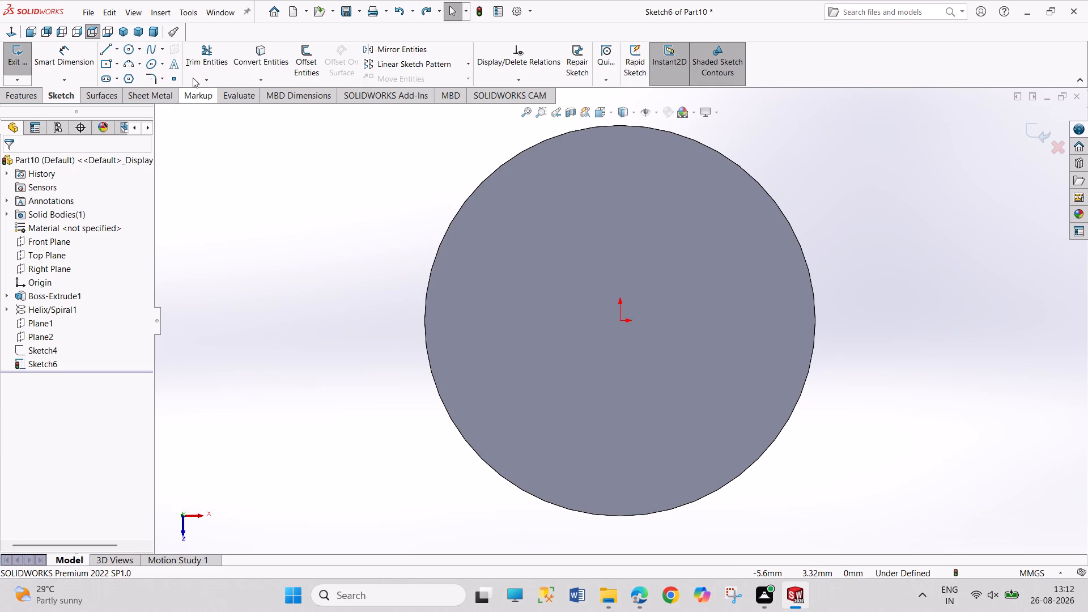
Sketch a circle centred on the origin of the top face, set its diameter to 4 mm, and exit to an isometric view.
left_click(128, 52)
left_click(620, 320)
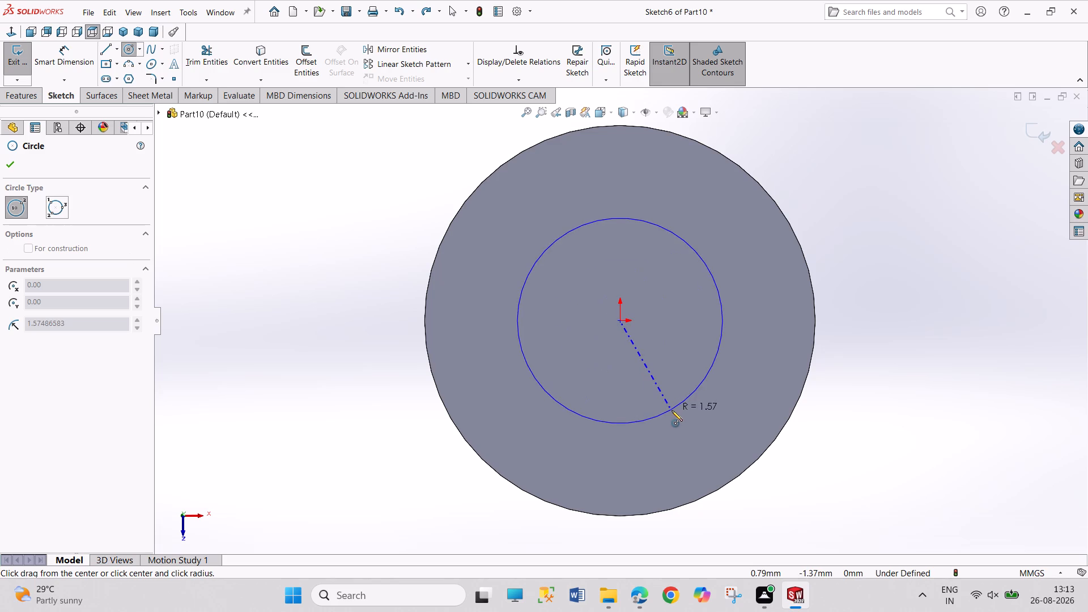
left_click(671, 410)
right_click_drag(841, 442, 832, 287)
left_click(717, 291)
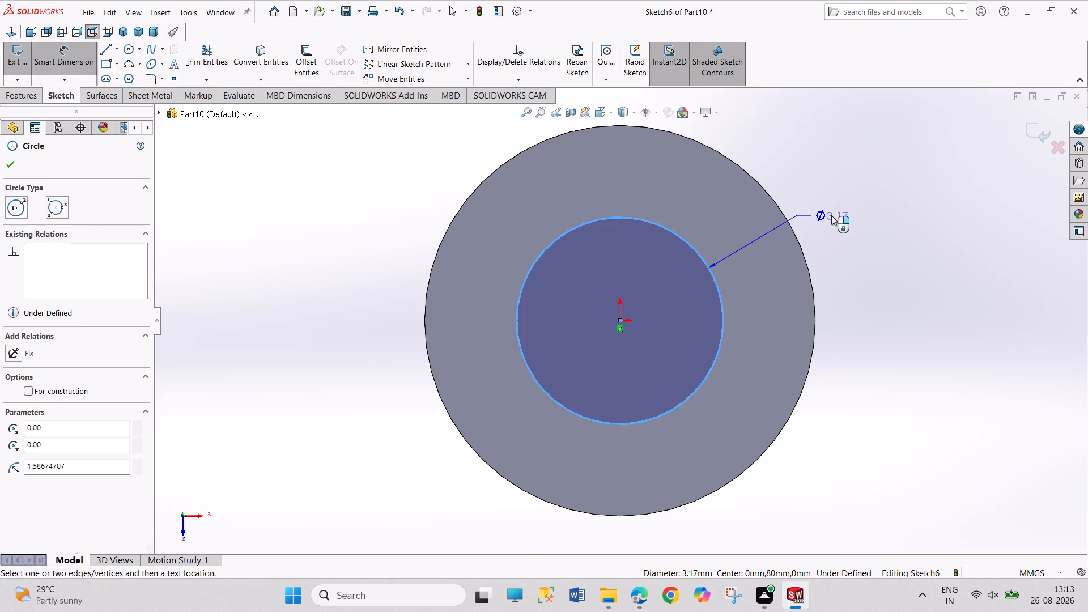
left_click(831, 215)
key("4")
key("Return")
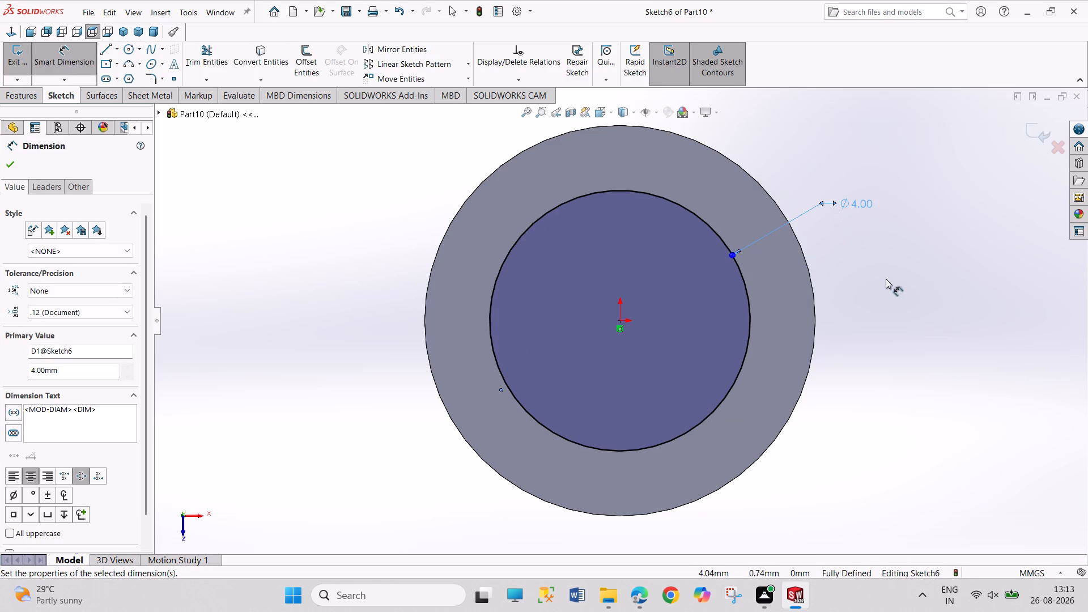
right_click(886, 280)
left_click(894, 313)
left_click(22, 57)
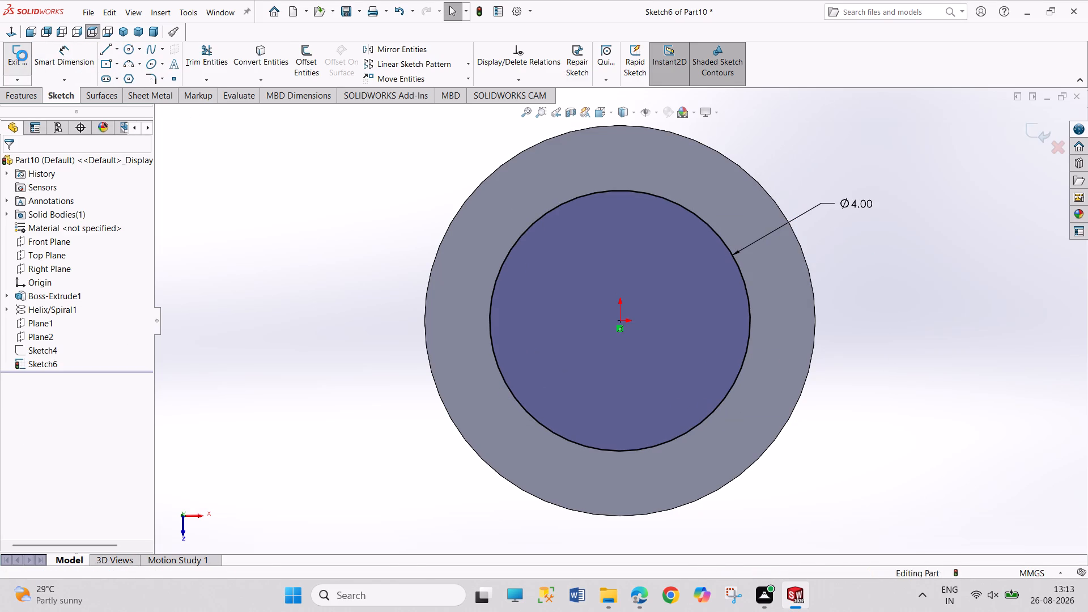
left_click(118, 33)
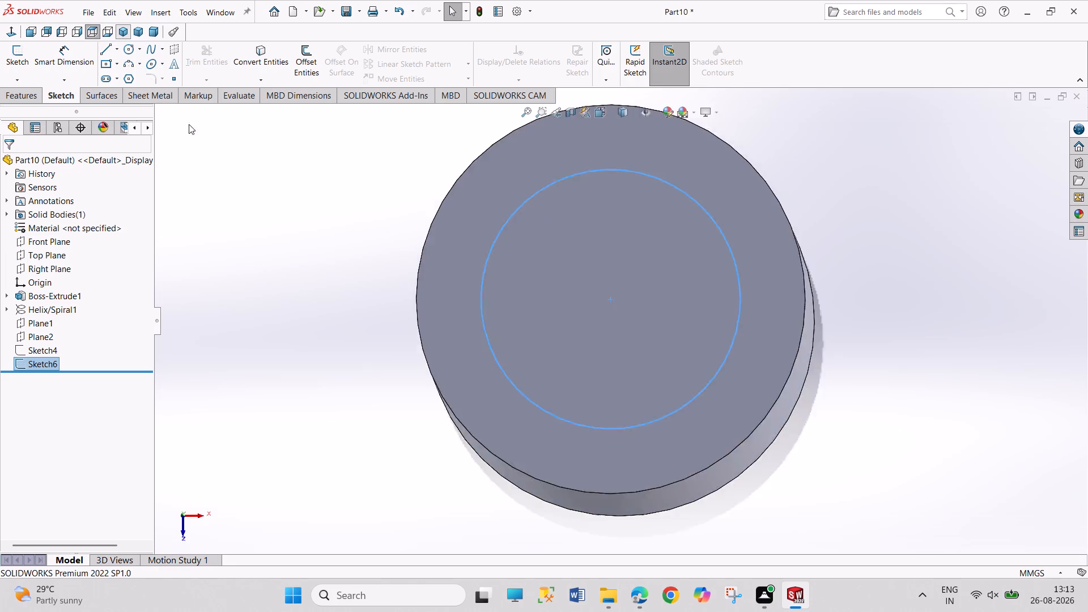
left_click(335, 283)
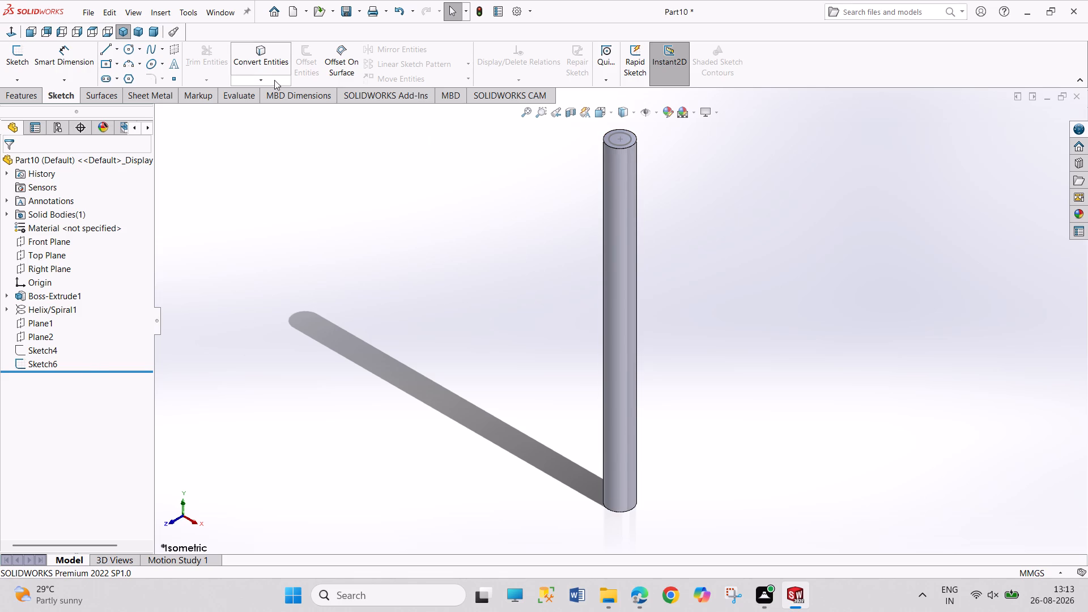
Chamfer the circular edge at the cylinder's top end with a 3 mm distance at 45 degrees.
left_click(5, 94)
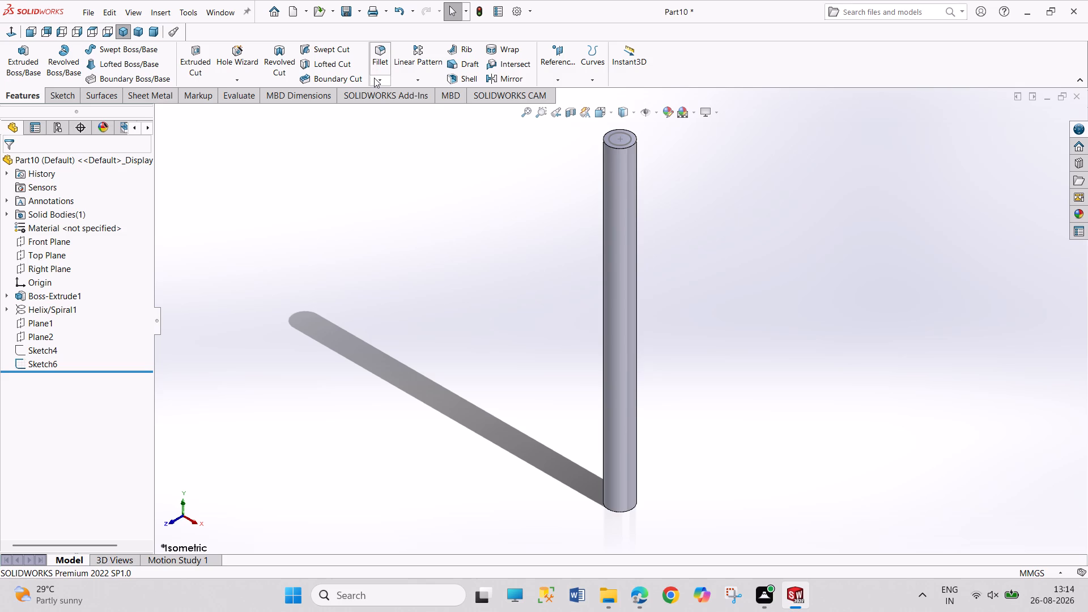
left_click(375, 78)
left_click(398, 107)
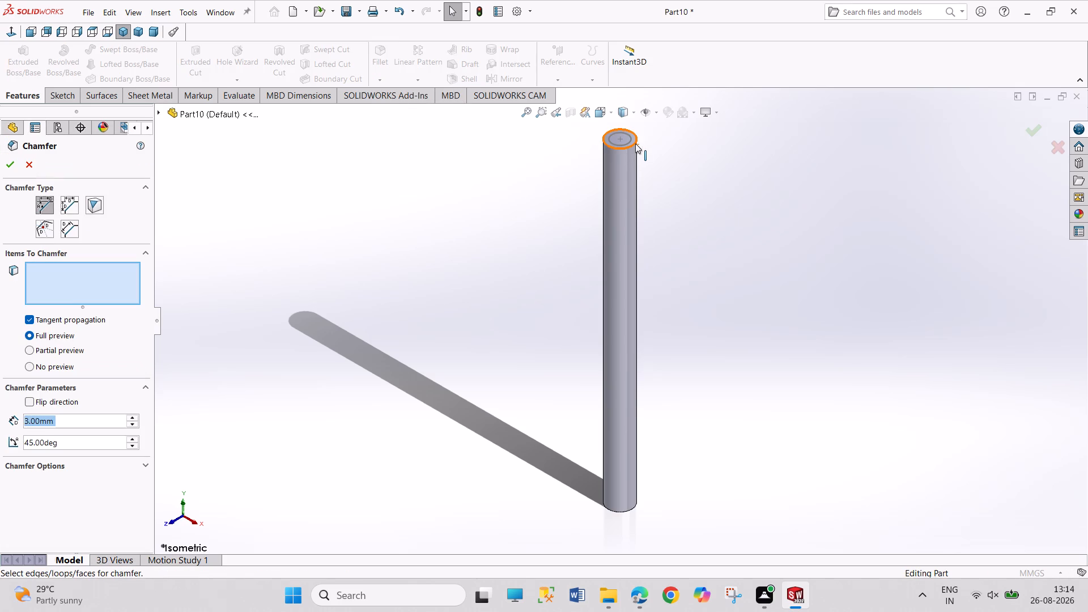
left_click(635, 143)
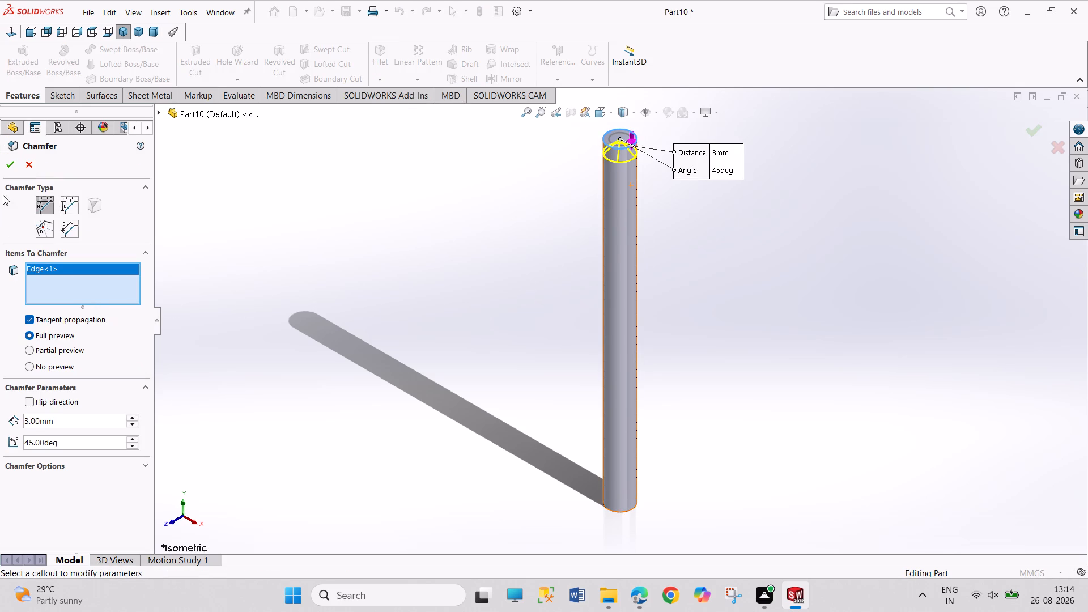
left_click(10, 165)
left_click_drag(500, 231, 565, 306)
left_click_drag(511, 261, 534, 301)
Create a clockwise helix from the top 4 mm circle: 60 mm height, 25 mm constant pitch, reversed direction, 360-degree start angle.
left_click(593, 76)
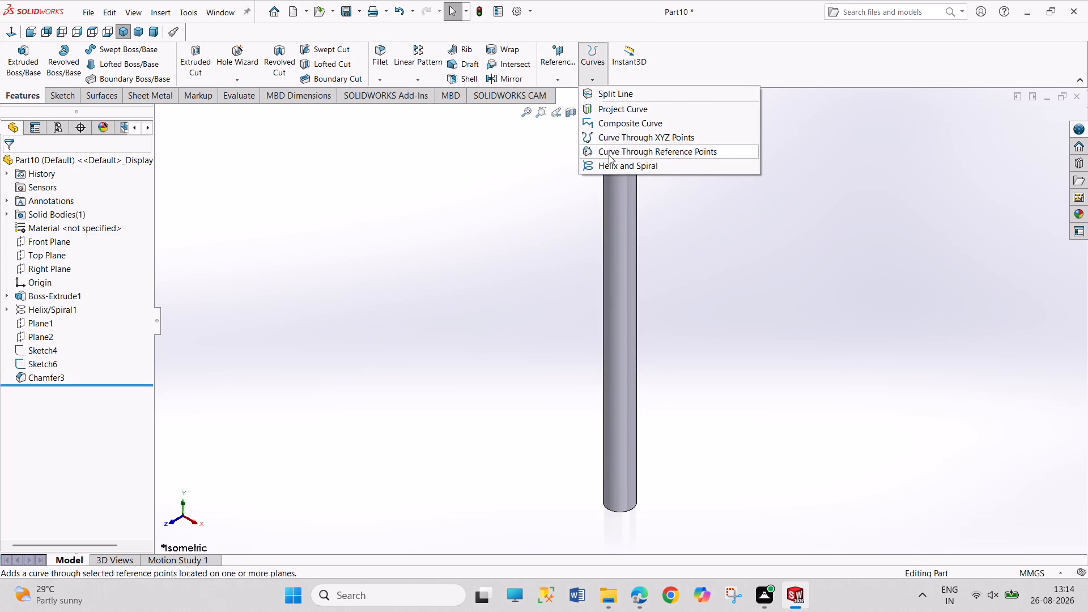
left_click(609, 164)
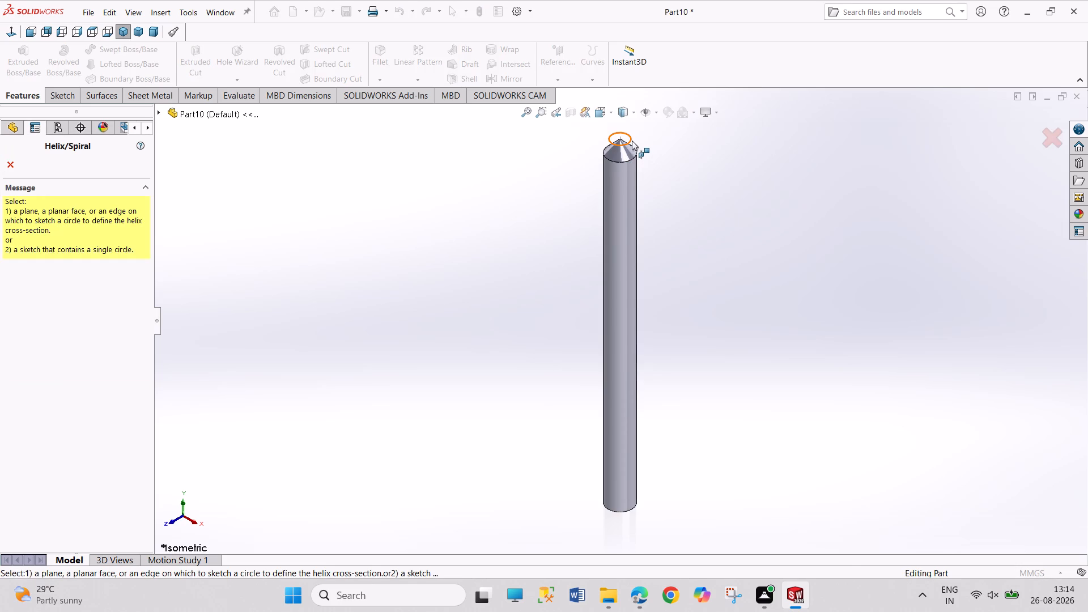
left_click(632, 141)
left_click(7, 170)
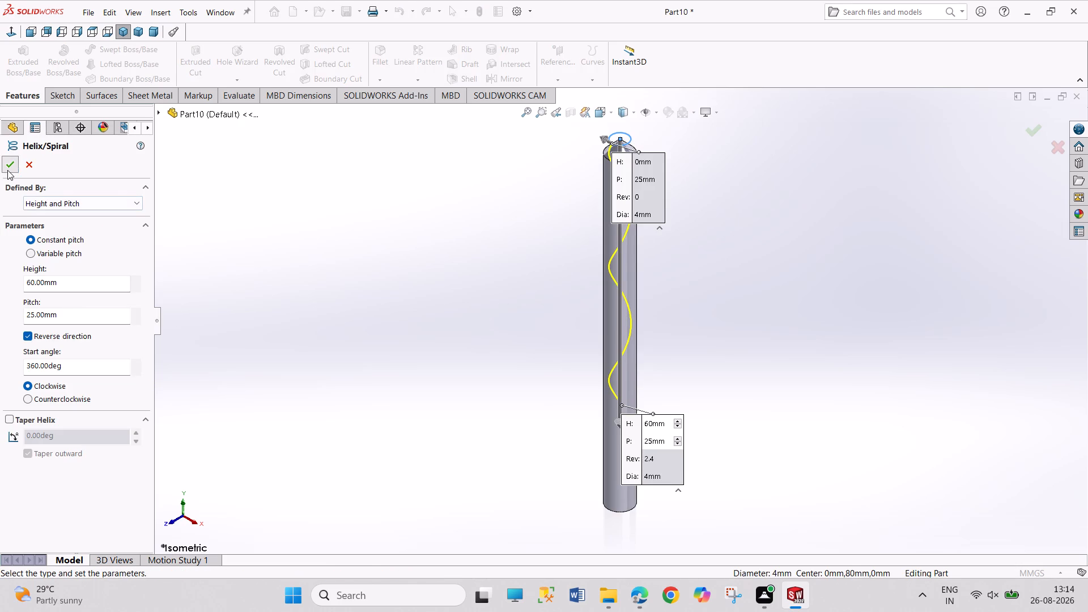
Create a reference plane perpendicular to the new helix and coincident with its end point beside the conical tip.
scroll(663, 300, "down", 1)
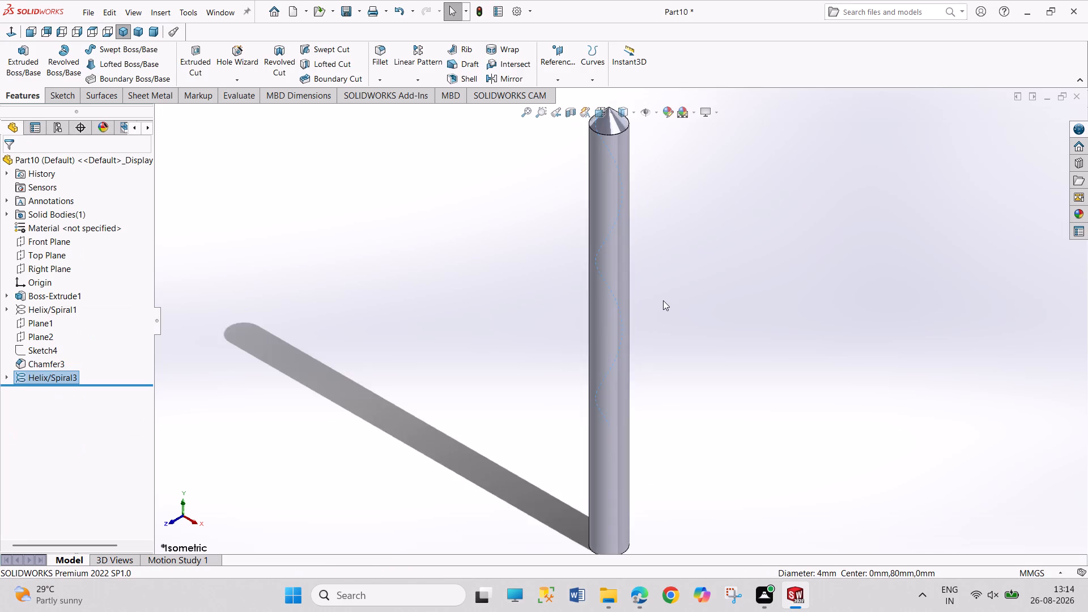
scroll(663, 300, "down", 1)
scroll(662, 298, "up", 2)
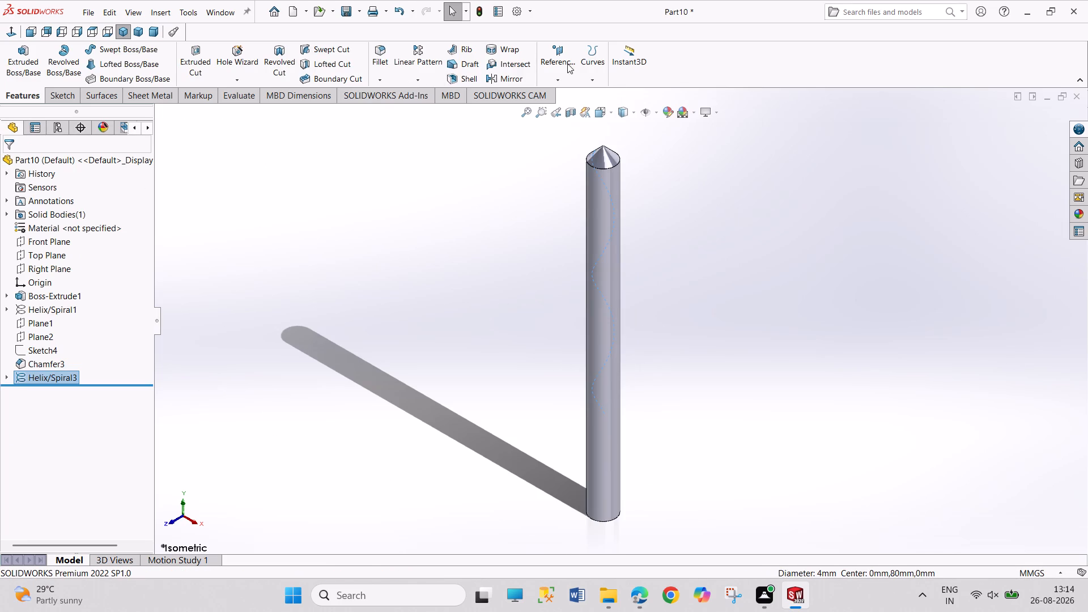
left_click(567, 63)
left_click(572, 99)
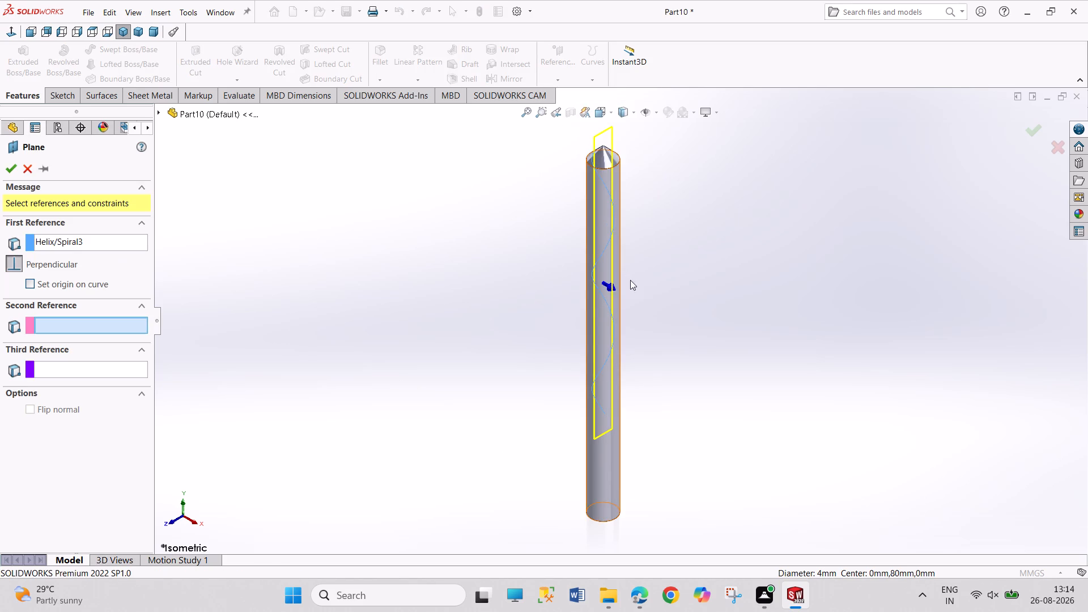
scroll(611, 157, "down", 5)
scroll(606, 213, "down", 4)
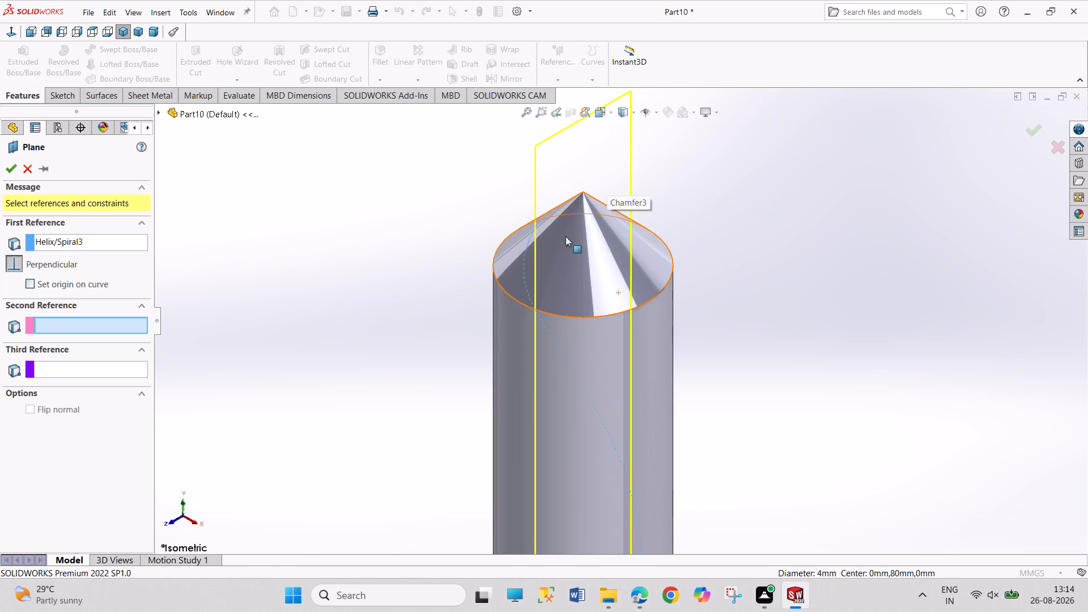
scroll(589, 273, "up", 4)
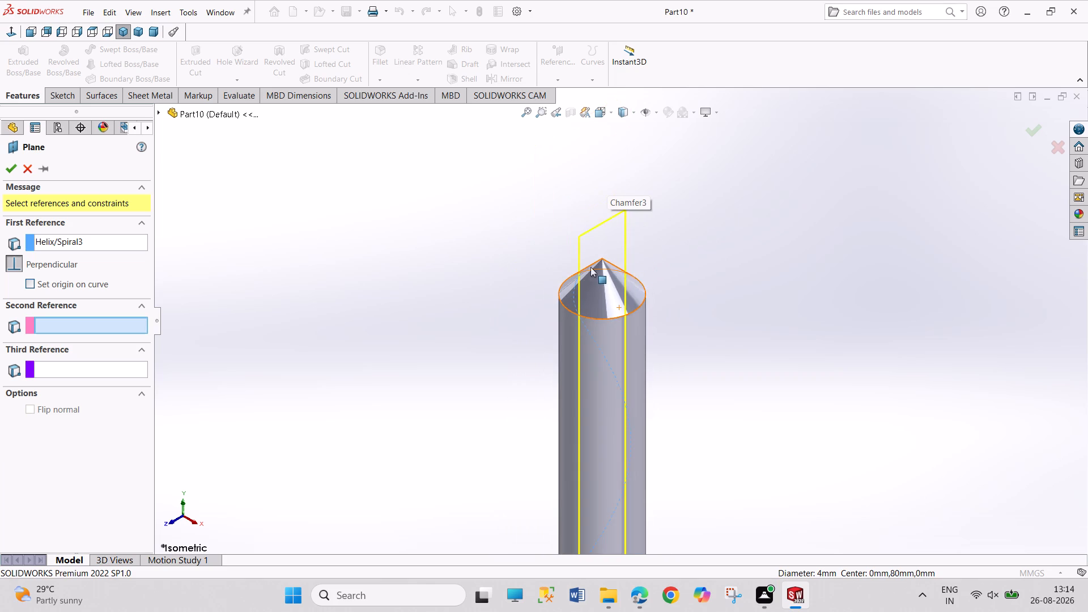
middle_click_drag(661, 287, 609, 288)
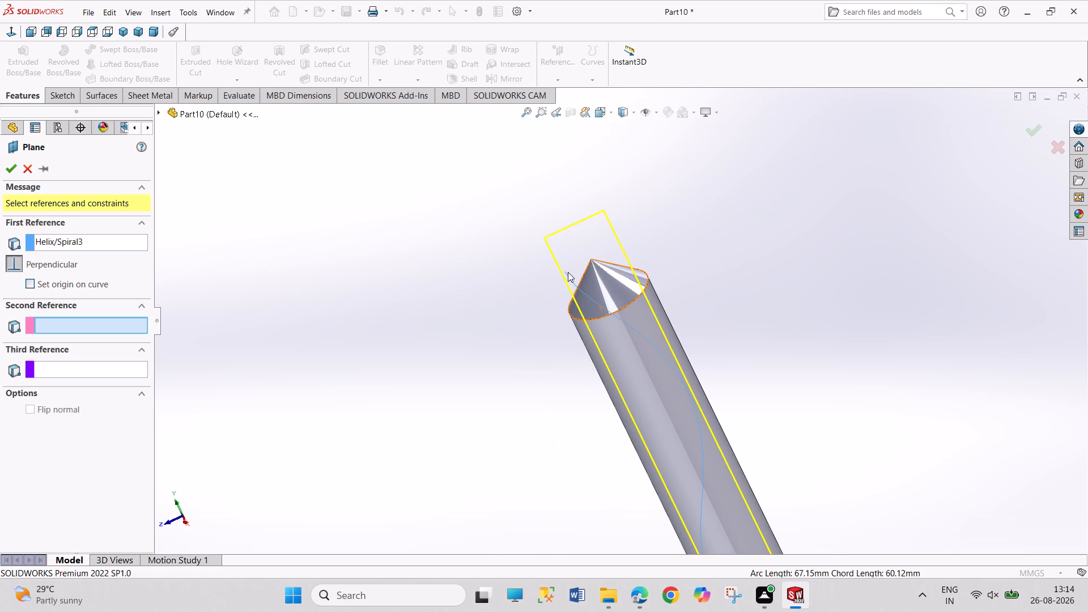
left_click(566, 273)
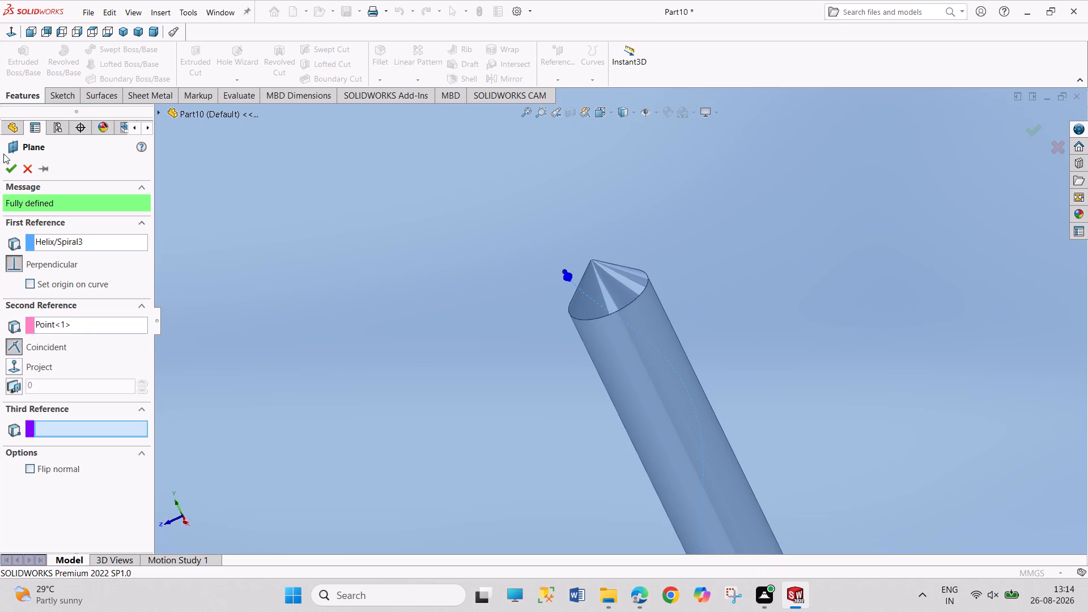
left_click(11, 167)
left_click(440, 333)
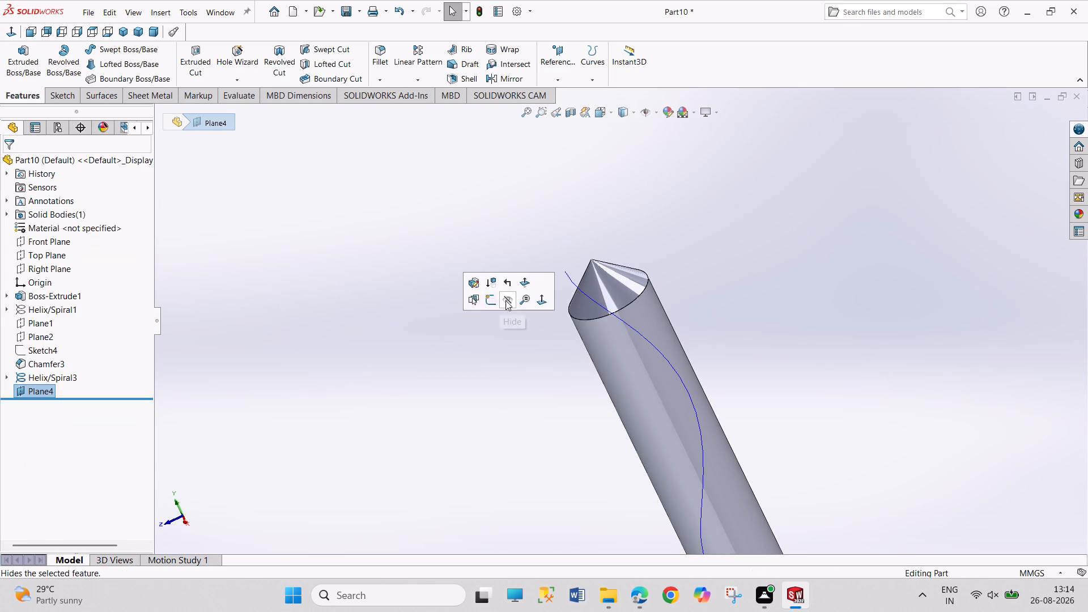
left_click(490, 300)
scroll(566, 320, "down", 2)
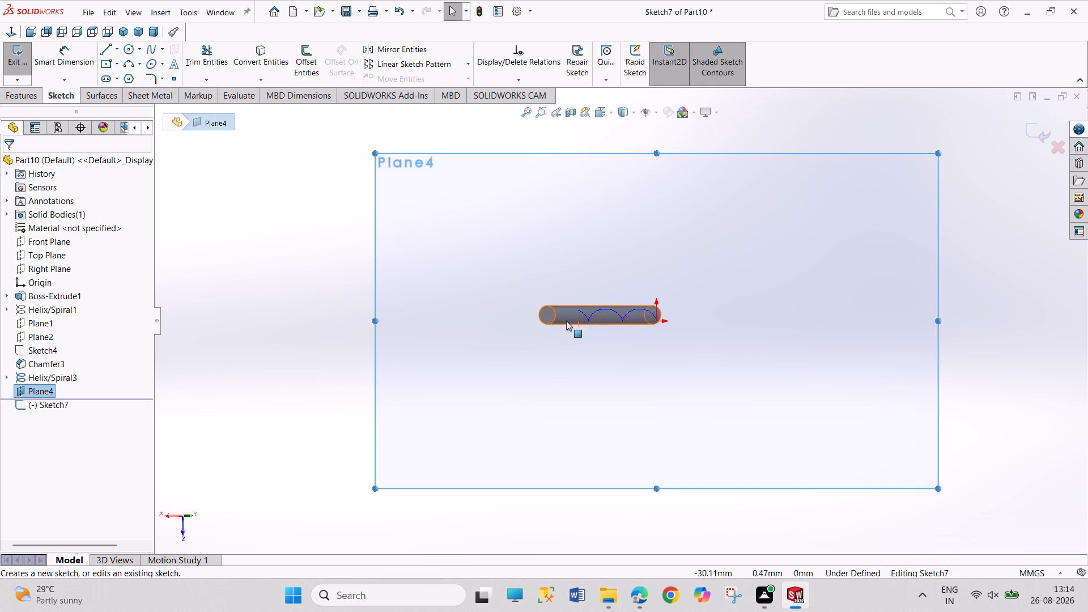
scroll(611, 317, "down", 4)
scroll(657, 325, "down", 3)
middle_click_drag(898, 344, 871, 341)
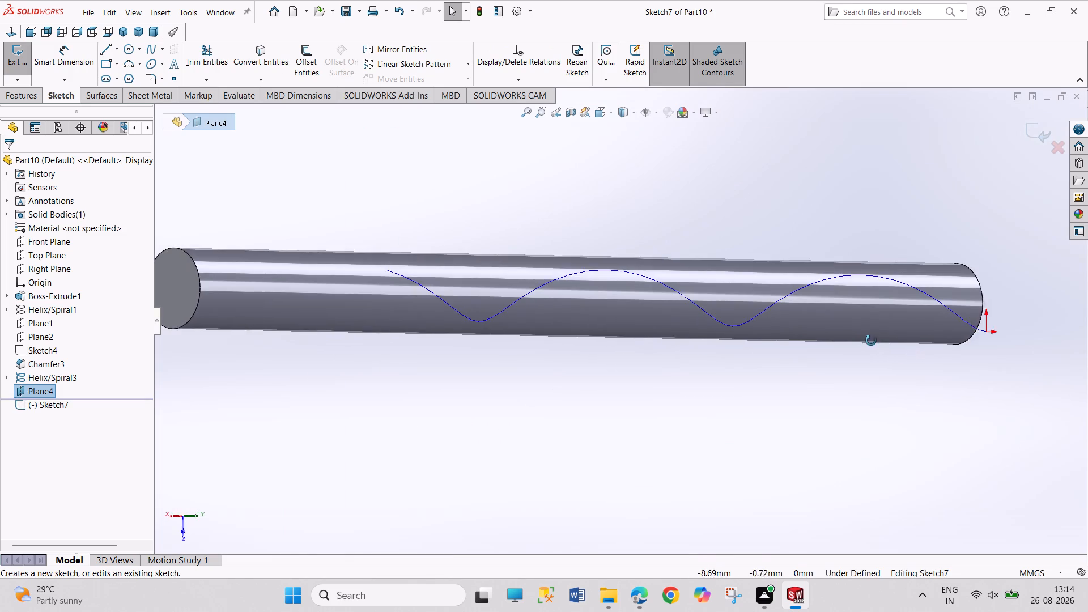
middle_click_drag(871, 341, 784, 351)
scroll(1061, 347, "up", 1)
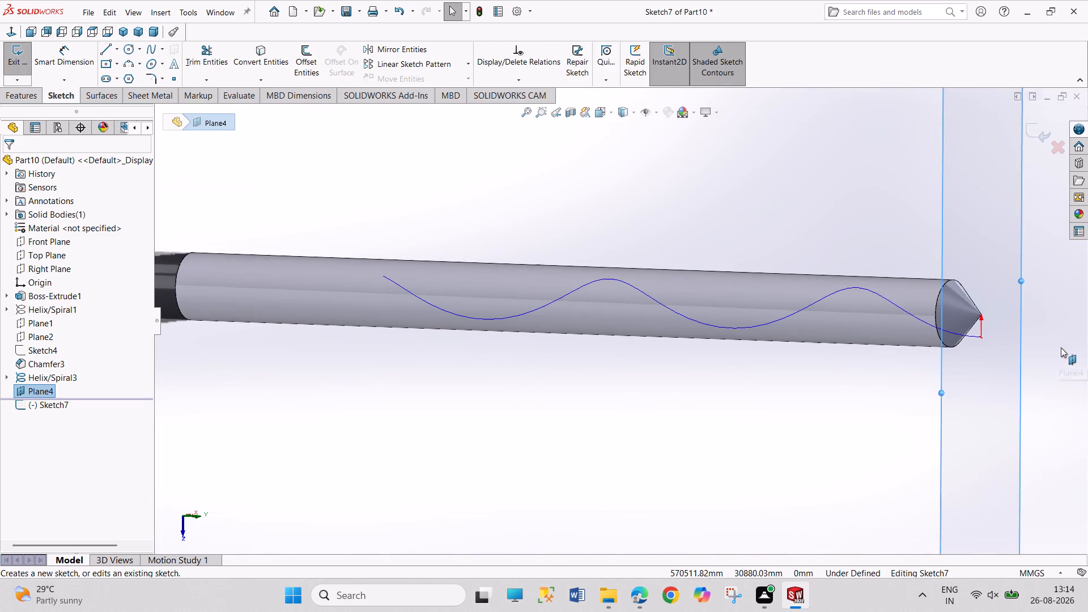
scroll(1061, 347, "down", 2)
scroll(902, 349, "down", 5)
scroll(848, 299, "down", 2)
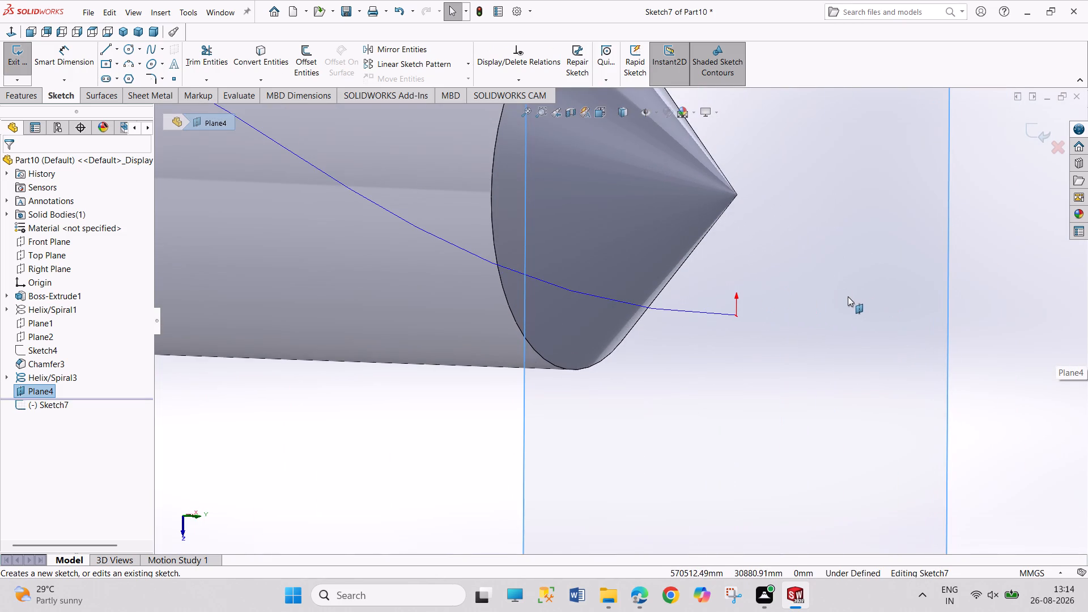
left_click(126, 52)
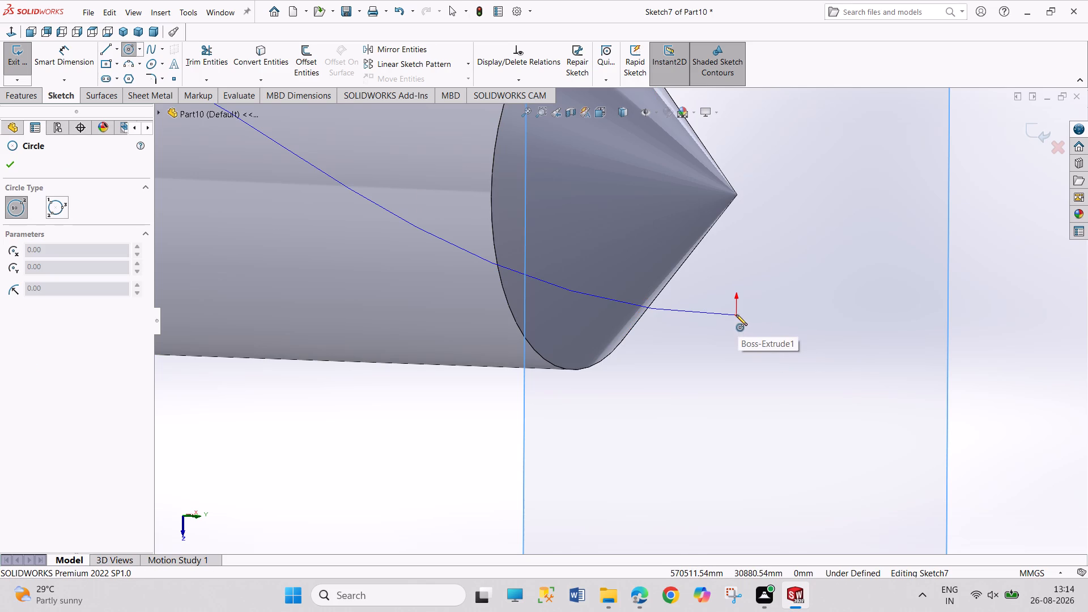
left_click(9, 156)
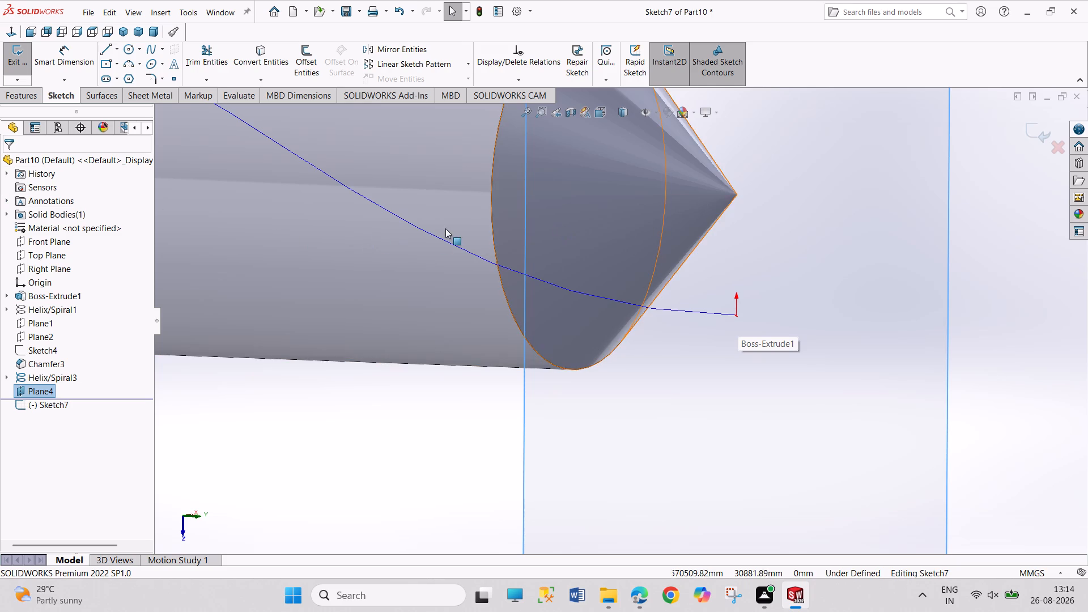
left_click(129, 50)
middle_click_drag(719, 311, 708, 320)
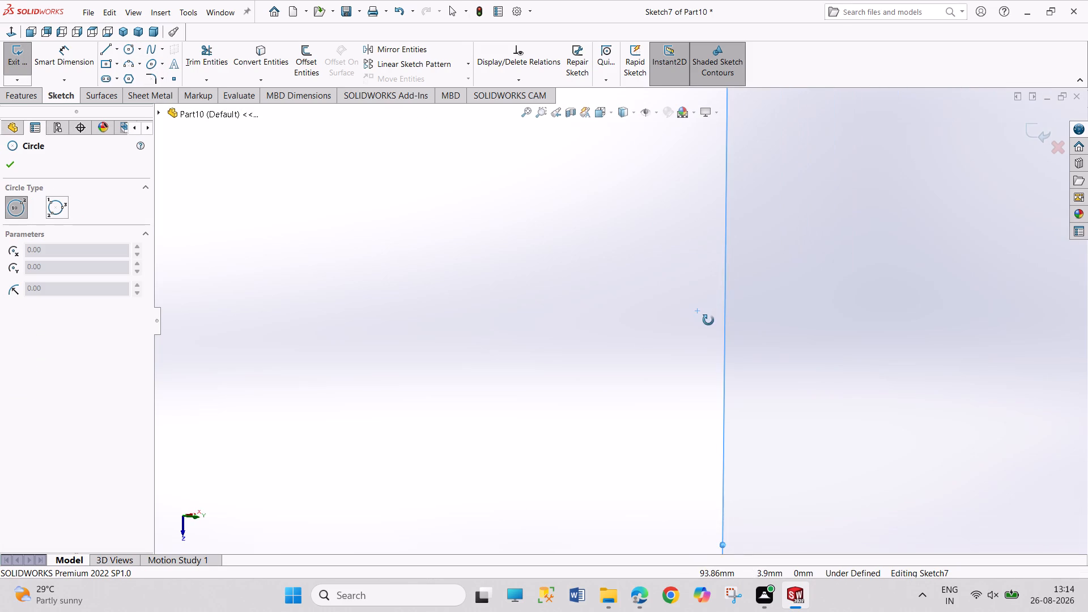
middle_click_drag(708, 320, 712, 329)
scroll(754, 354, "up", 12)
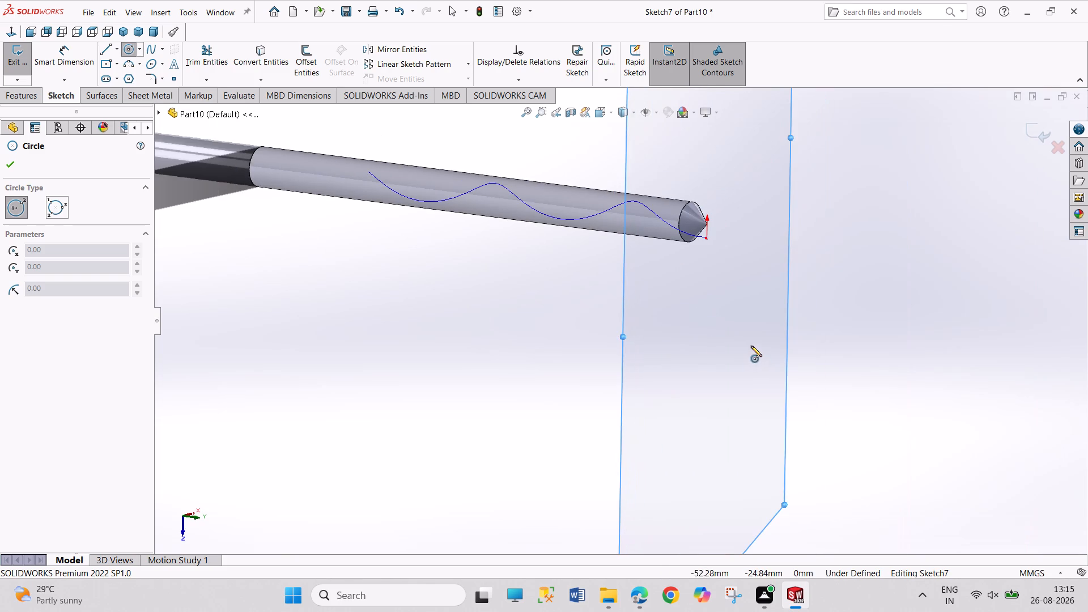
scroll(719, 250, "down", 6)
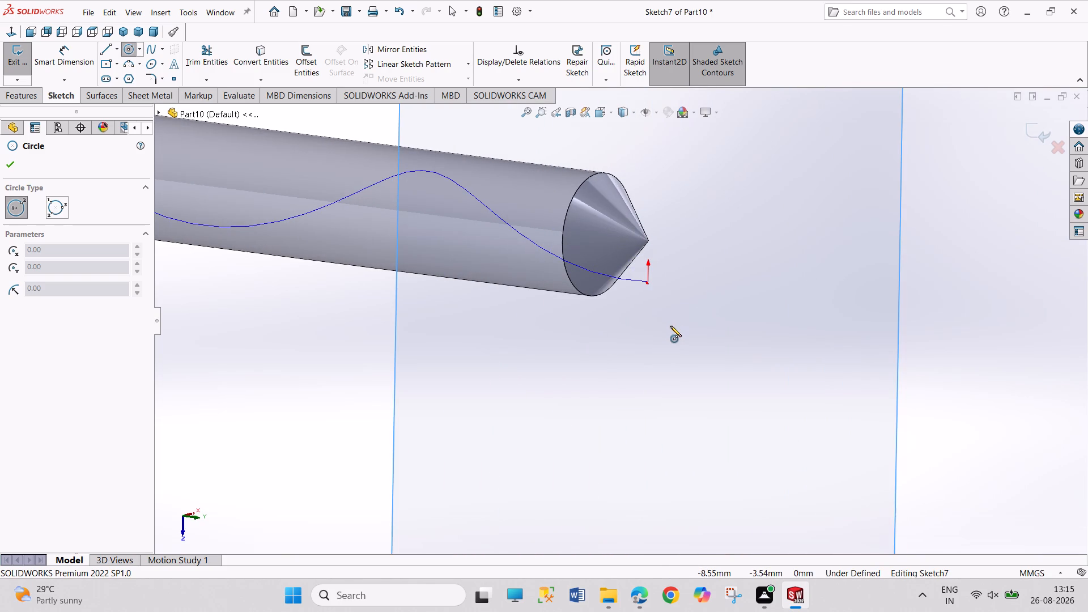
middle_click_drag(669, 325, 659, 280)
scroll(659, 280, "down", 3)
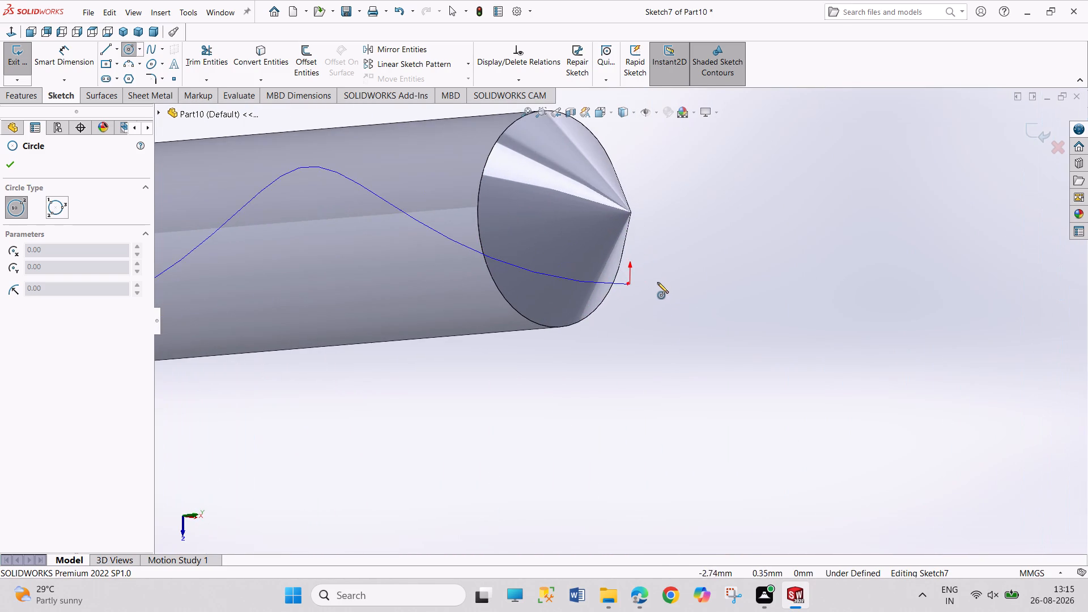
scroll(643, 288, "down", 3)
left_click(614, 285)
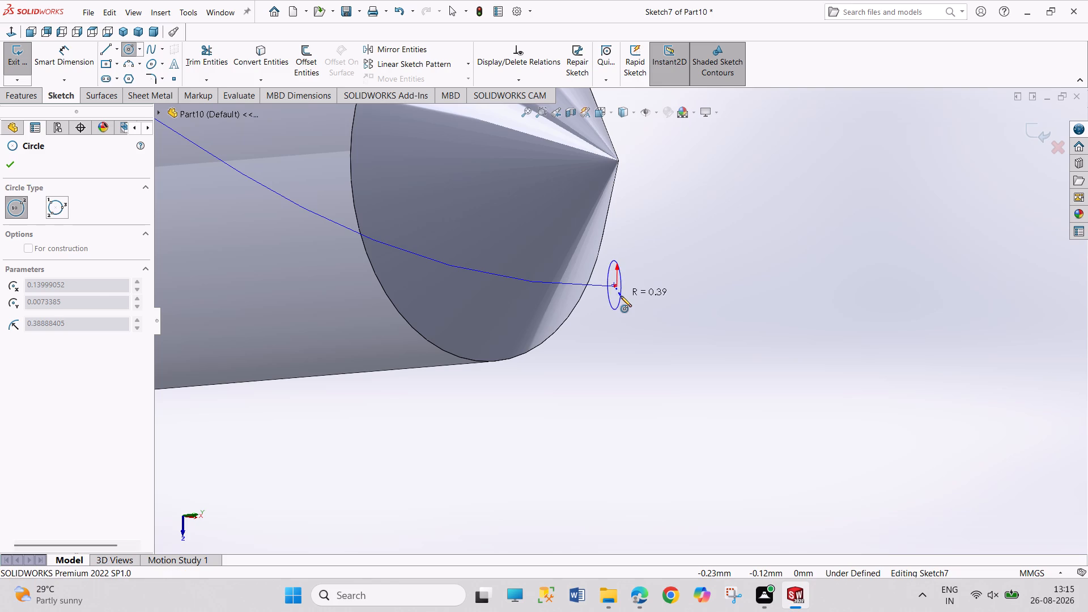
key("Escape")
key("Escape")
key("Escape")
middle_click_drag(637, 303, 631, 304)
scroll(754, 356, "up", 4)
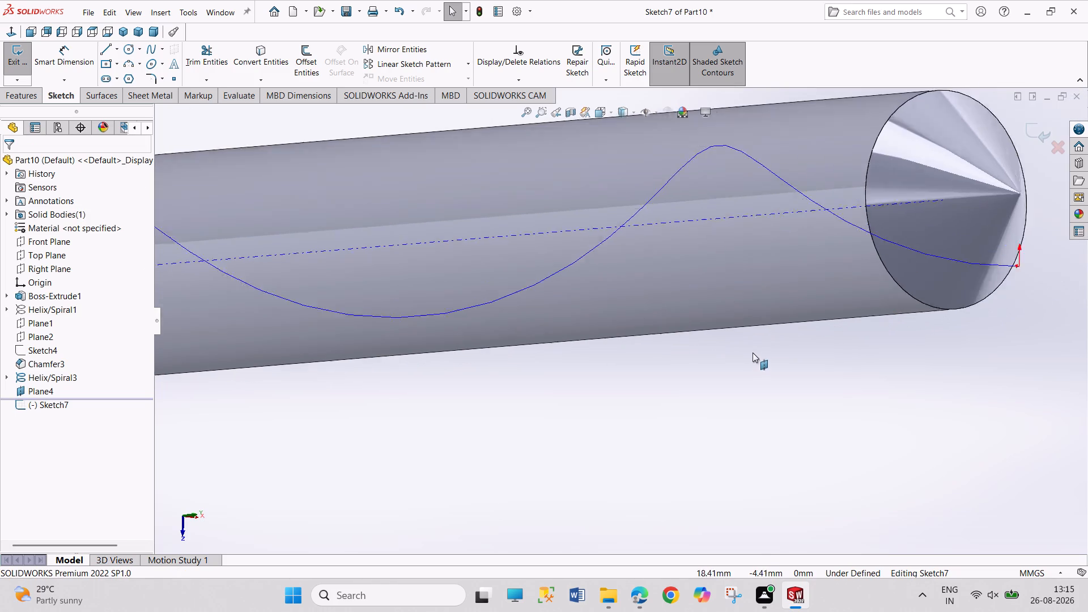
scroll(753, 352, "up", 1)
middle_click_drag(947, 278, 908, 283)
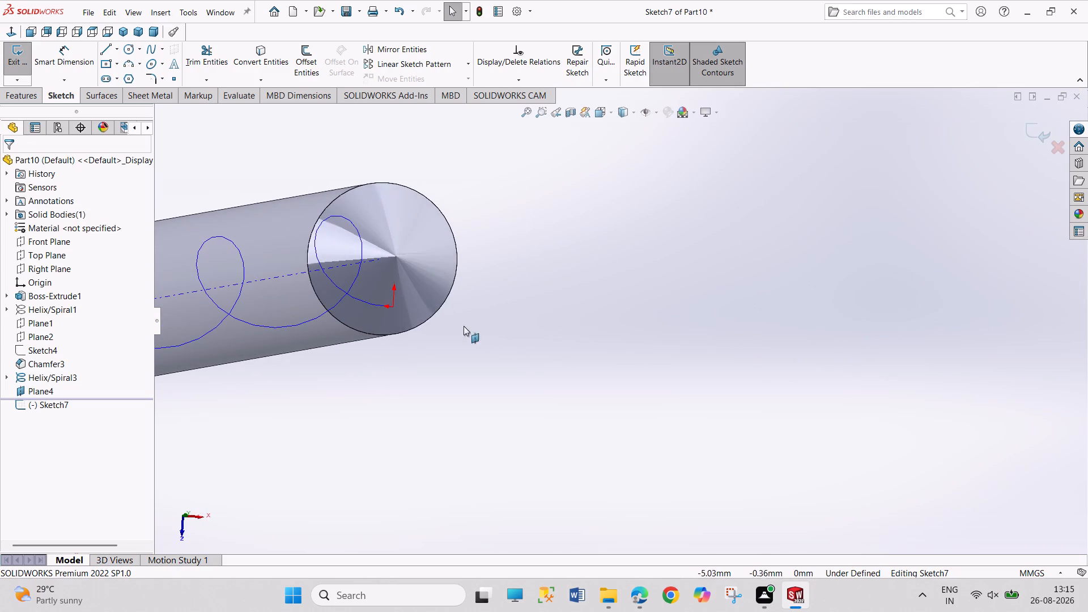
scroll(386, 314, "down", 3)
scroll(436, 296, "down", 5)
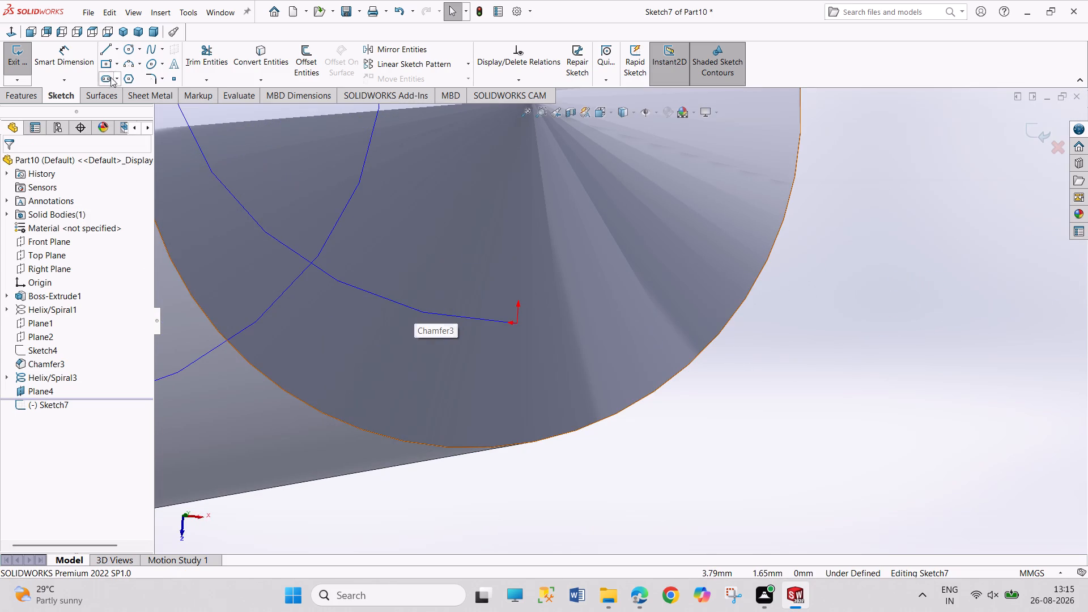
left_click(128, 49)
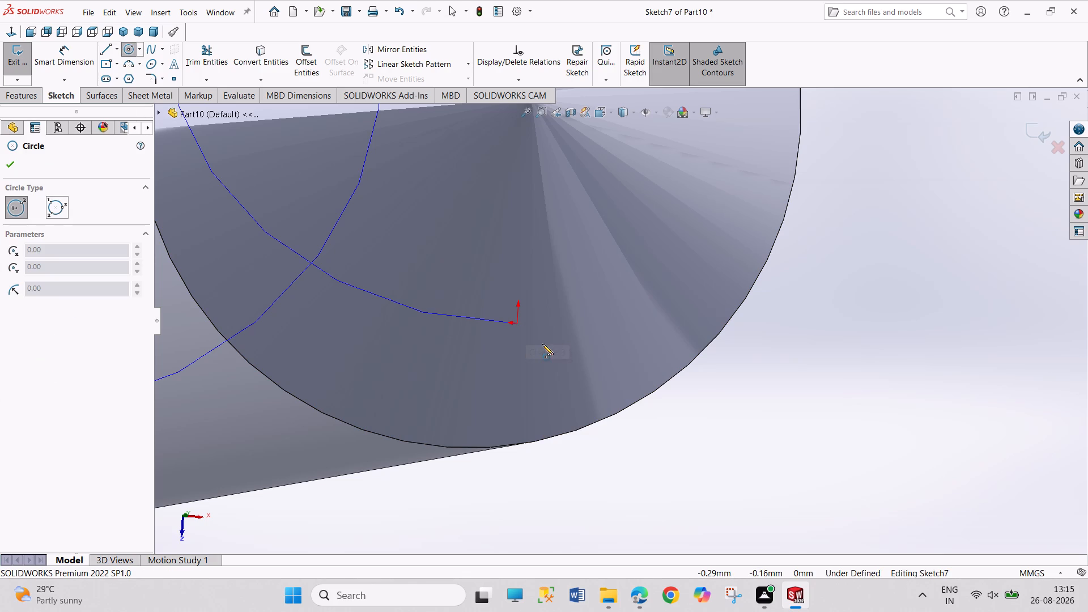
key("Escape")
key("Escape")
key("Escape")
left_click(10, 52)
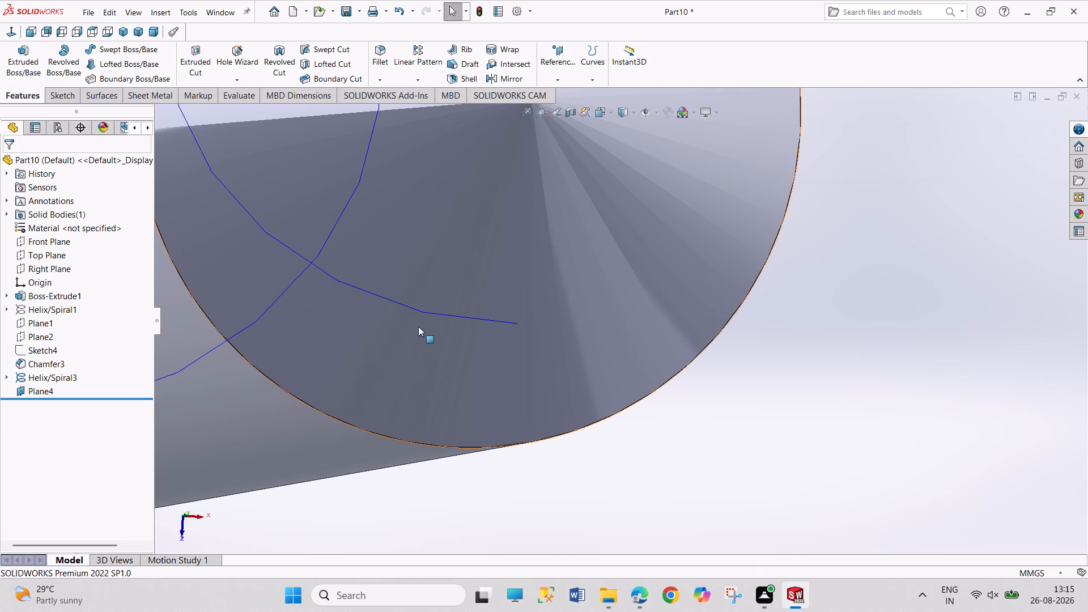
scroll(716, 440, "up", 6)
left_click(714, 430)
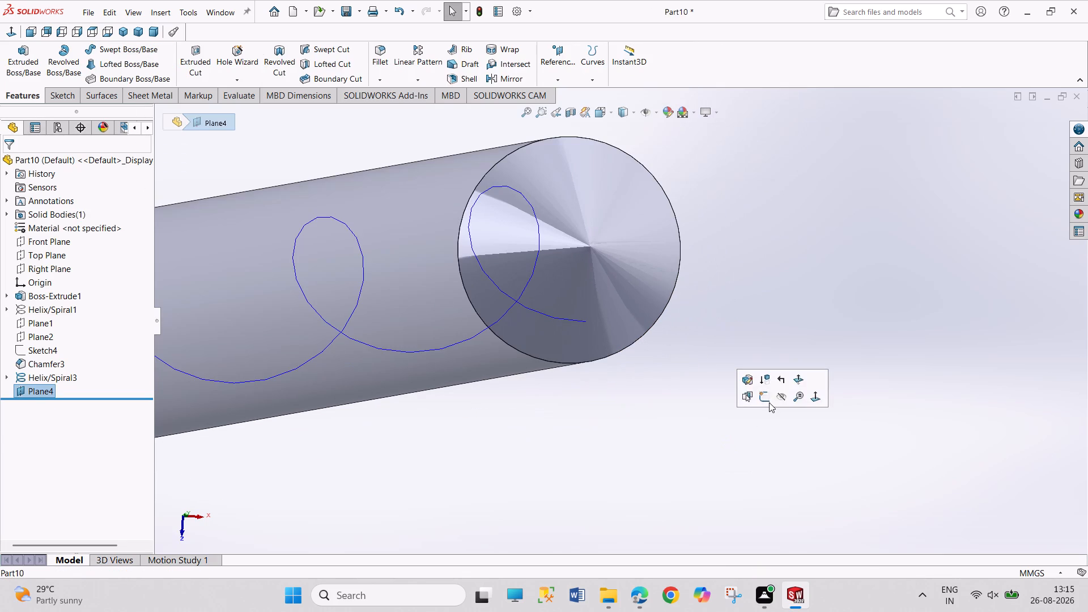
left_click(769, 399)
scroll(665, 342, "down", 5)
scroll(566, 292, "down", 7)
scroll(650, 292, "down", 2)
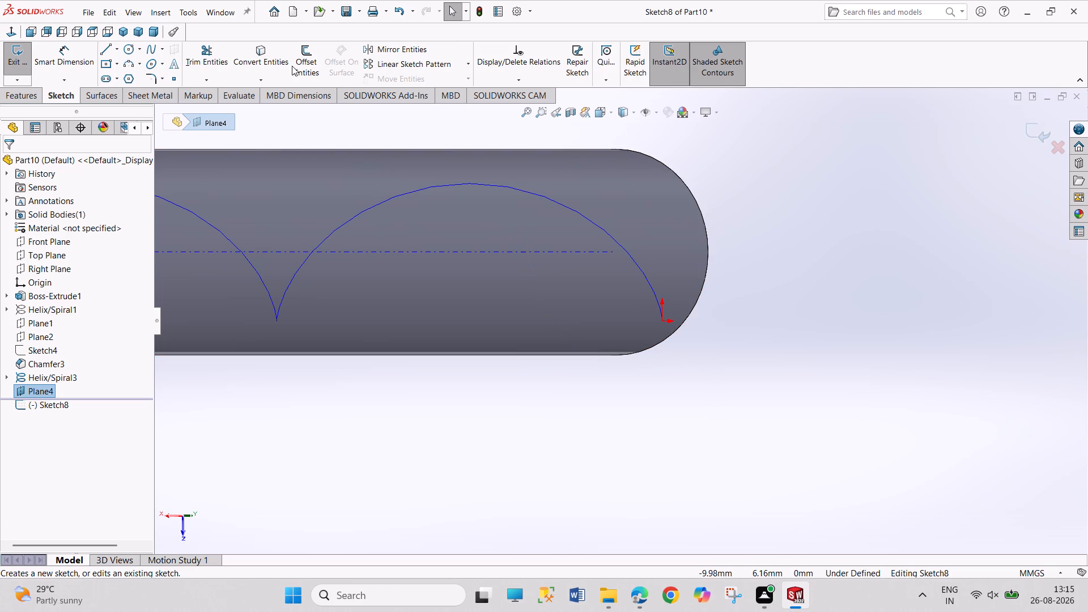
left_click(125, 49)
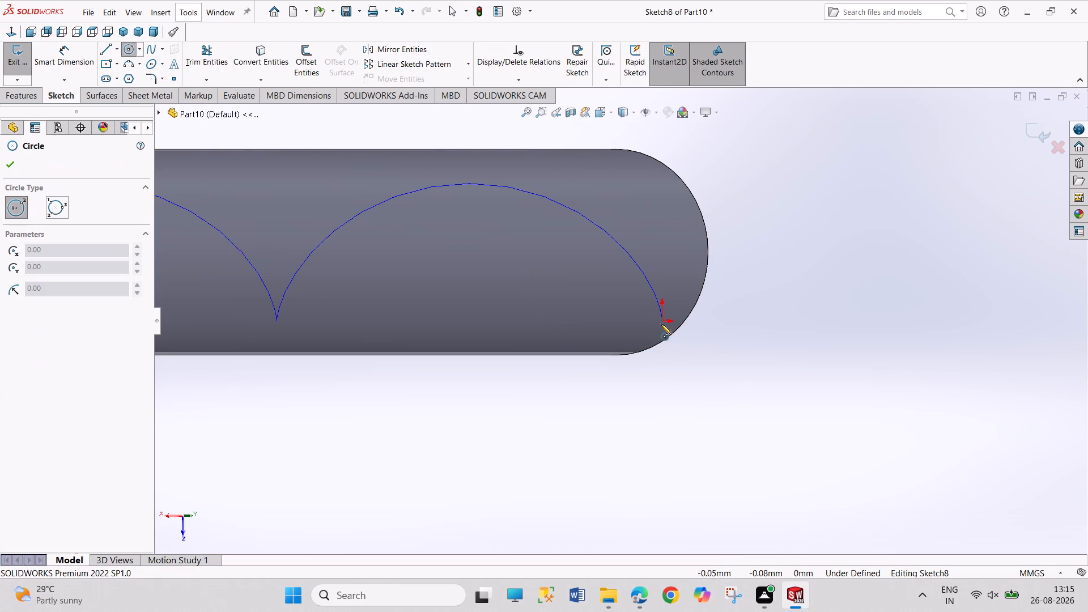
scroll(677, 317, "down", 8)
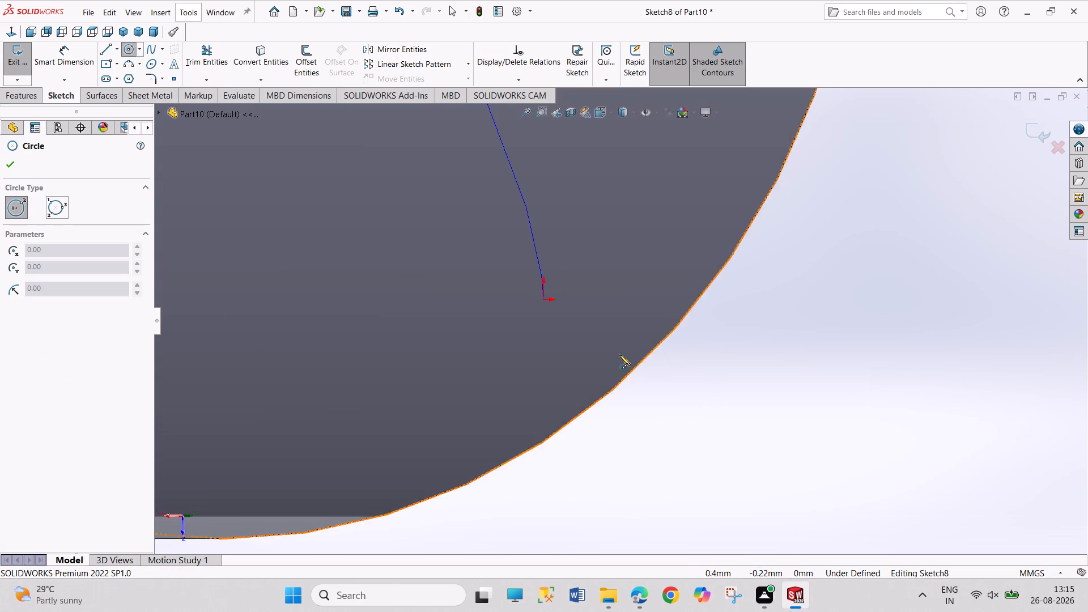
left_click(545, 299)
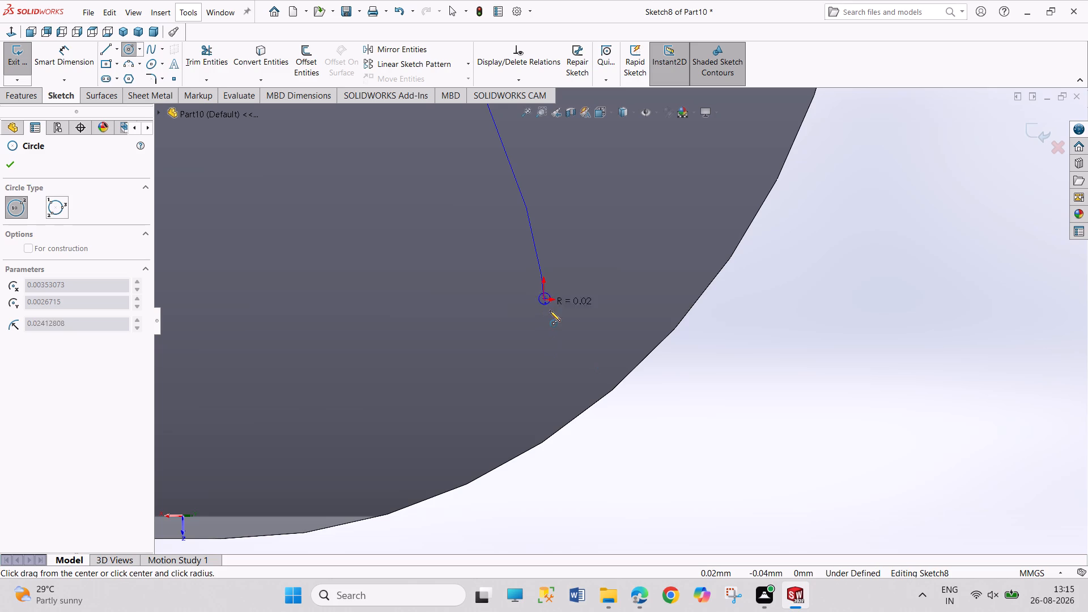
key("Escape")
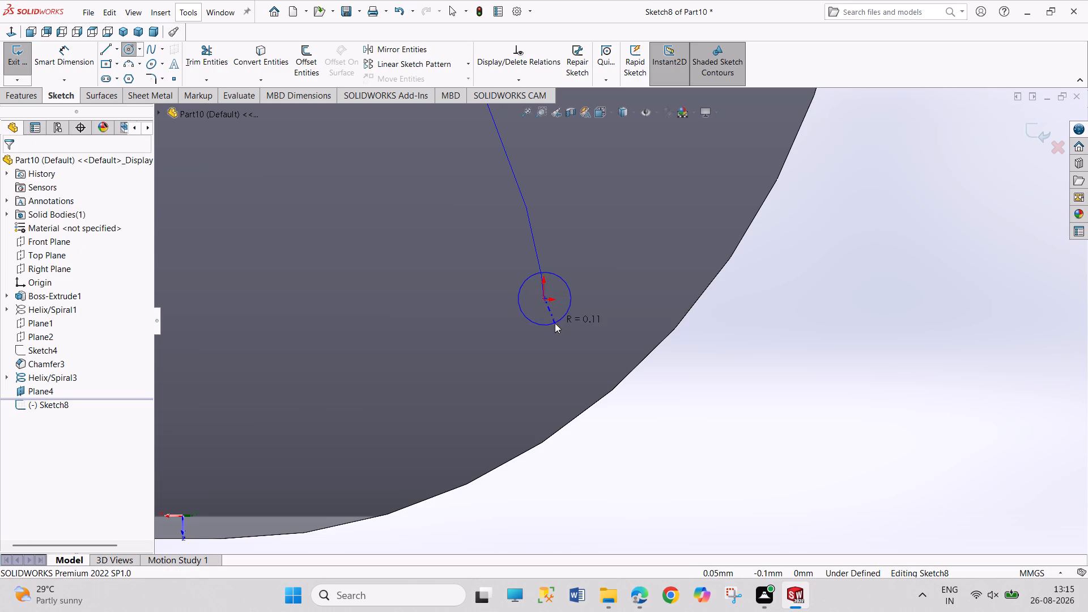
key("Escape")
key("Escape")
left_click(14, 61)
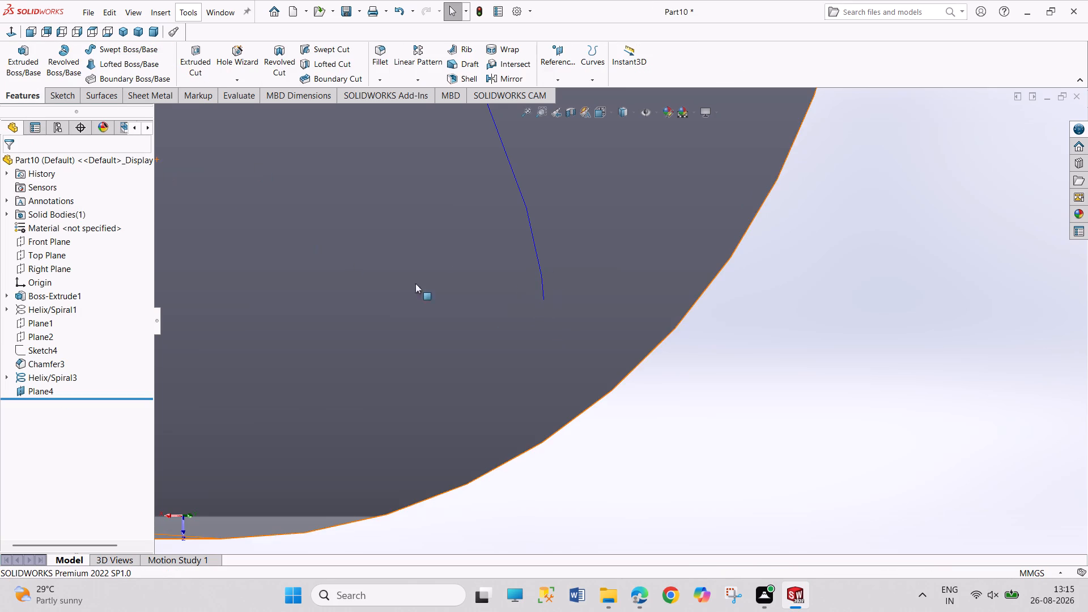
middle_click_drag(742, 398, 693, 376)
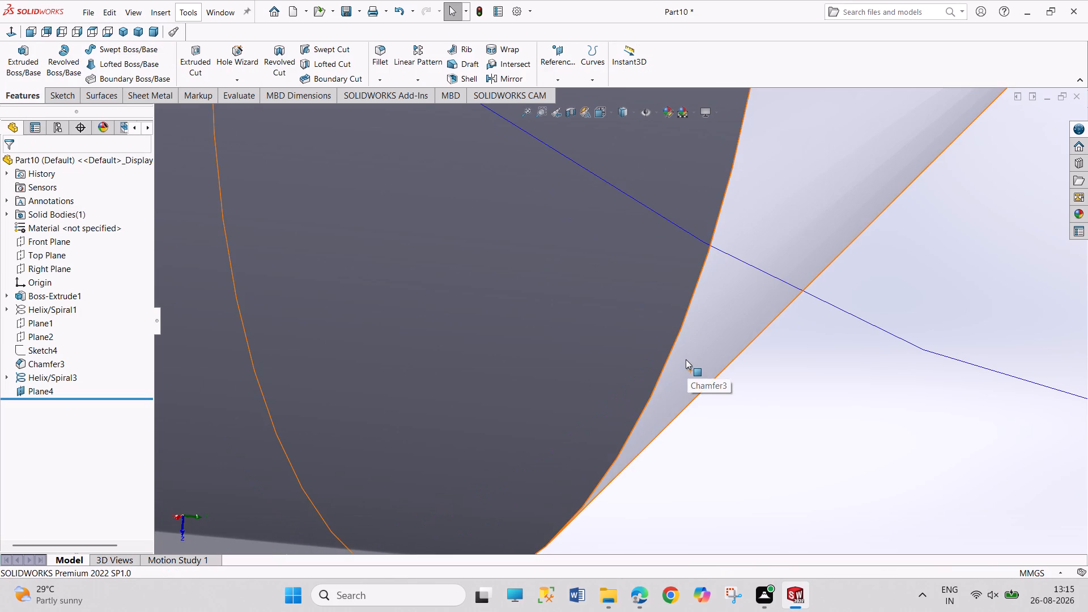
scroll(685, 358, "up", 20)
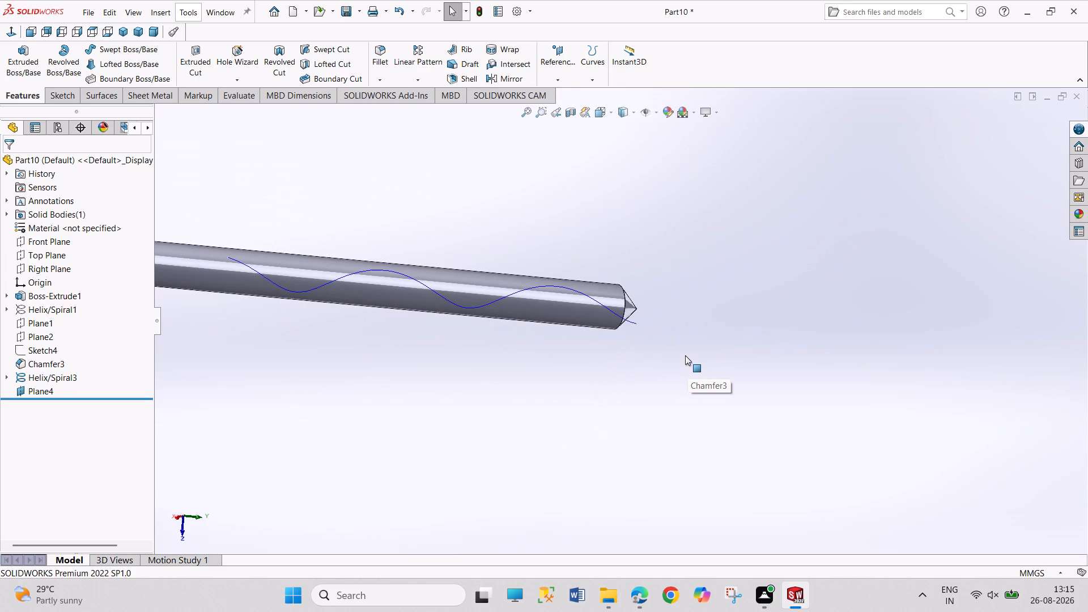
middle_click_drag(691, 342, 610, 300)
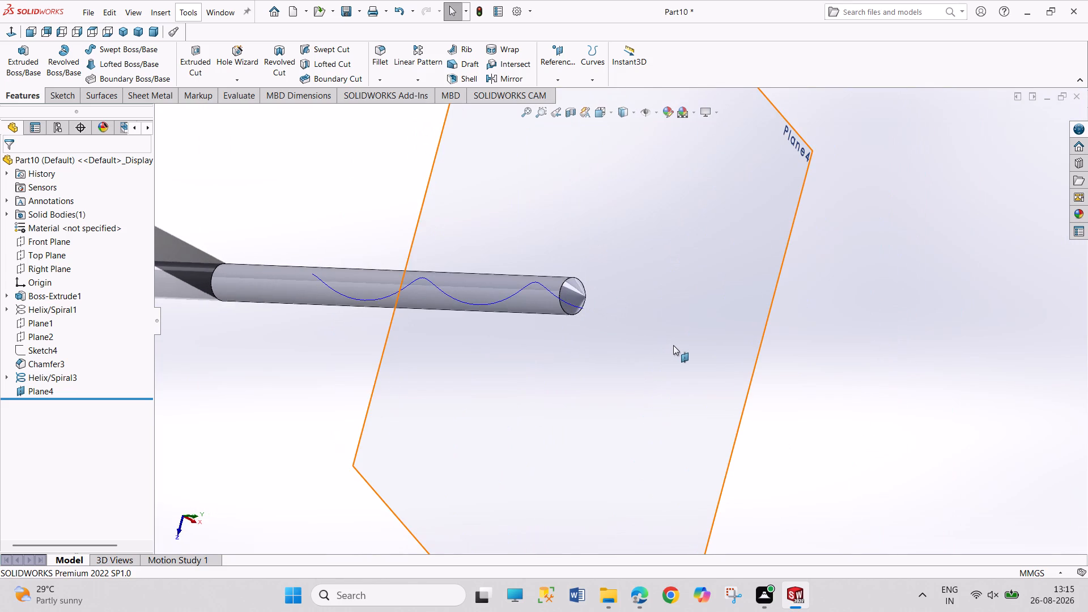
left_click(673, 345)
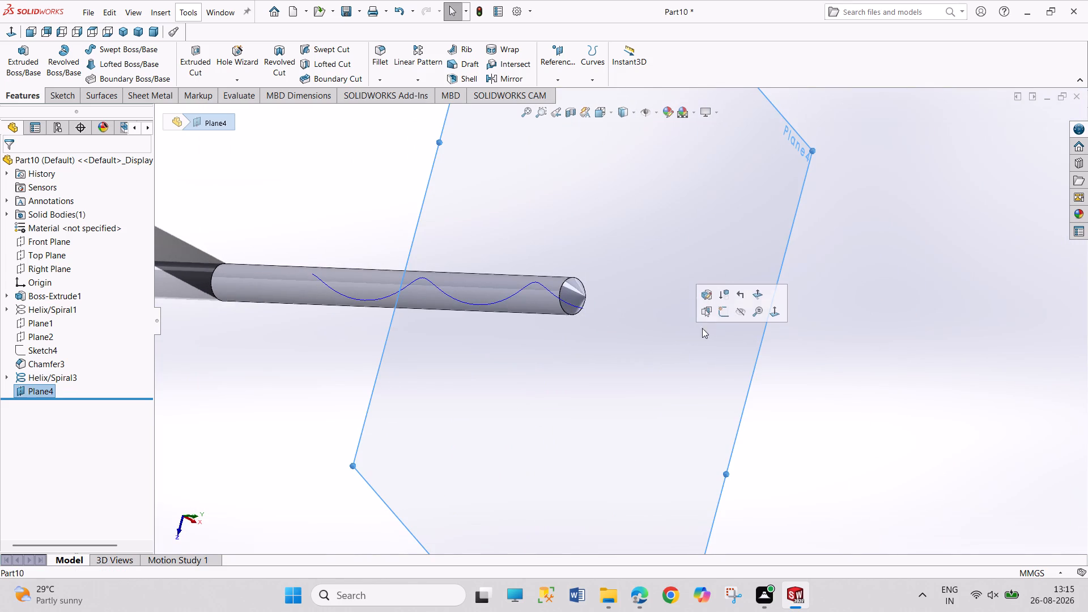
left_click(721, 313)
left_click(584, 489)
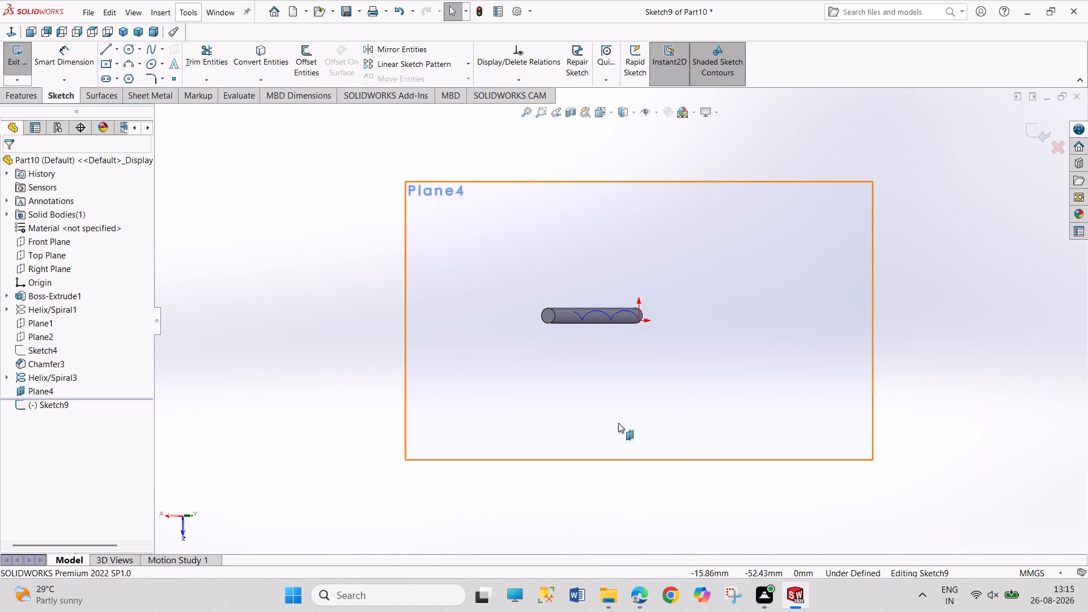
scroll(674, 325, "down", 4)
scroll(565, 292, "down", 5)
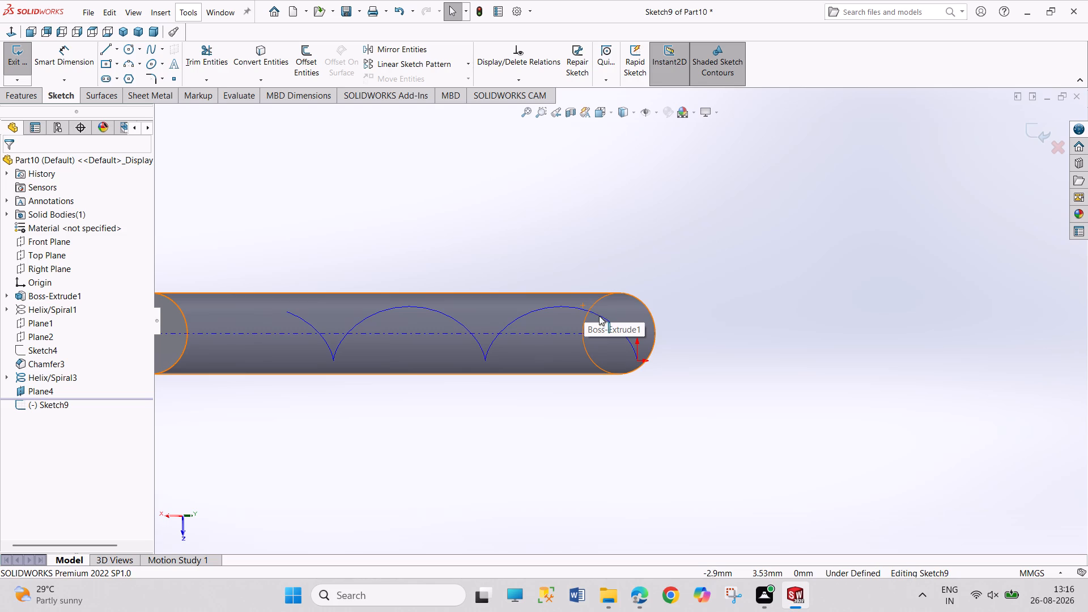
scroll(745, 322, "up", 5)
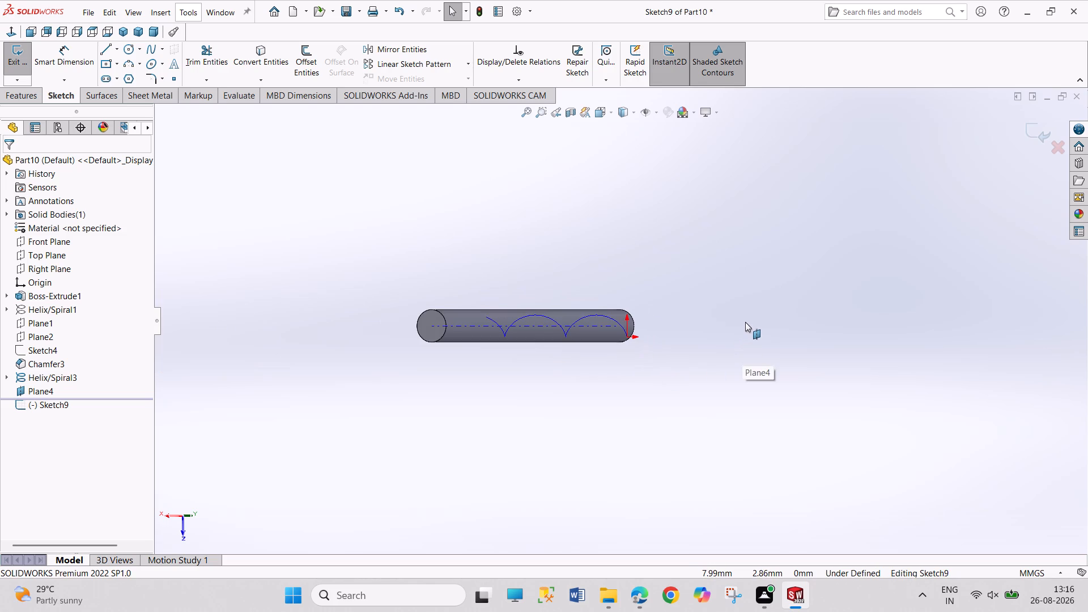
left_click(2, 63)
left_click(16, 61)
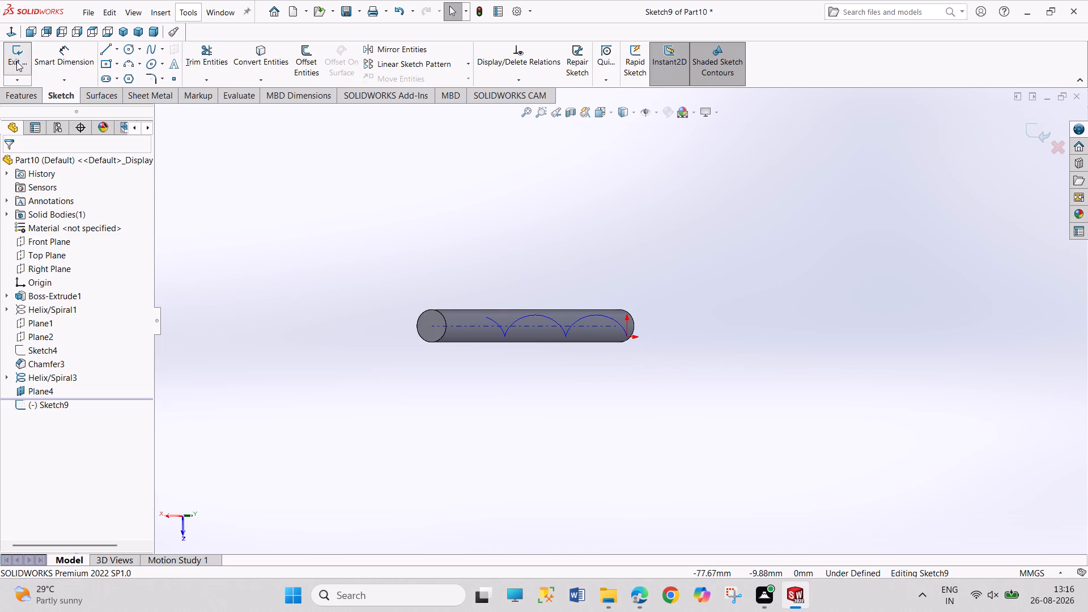
Hide the reference plane that is perpendicular to the helix at the conical tip.
middle_click_drag(695, 308, 623, 249)
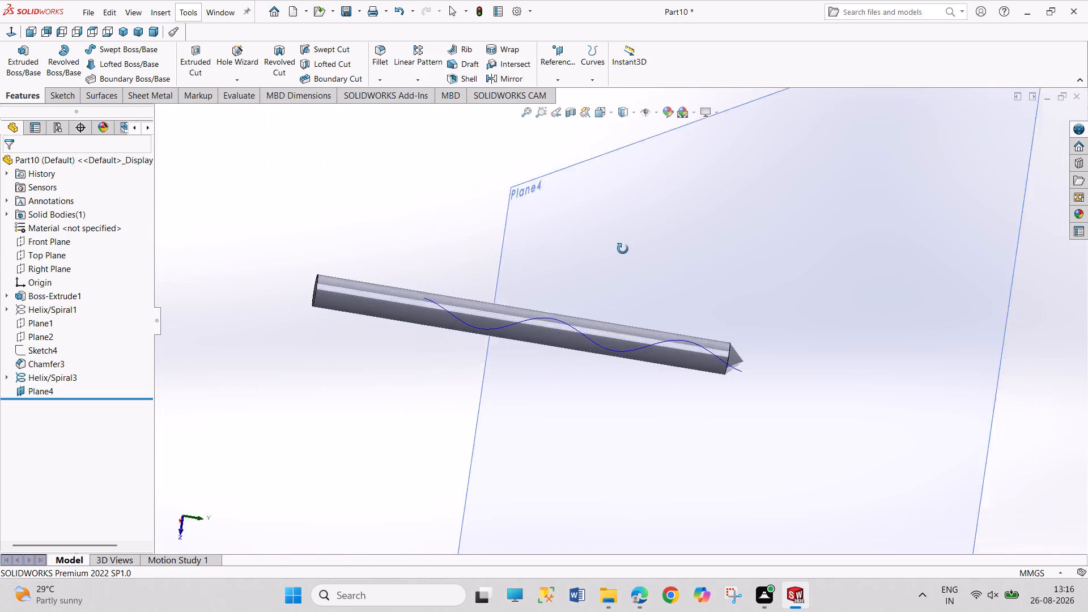
middle_click_drag(623, 249, 568, 225)
right_click(623, 250)
left_click(674, 233)
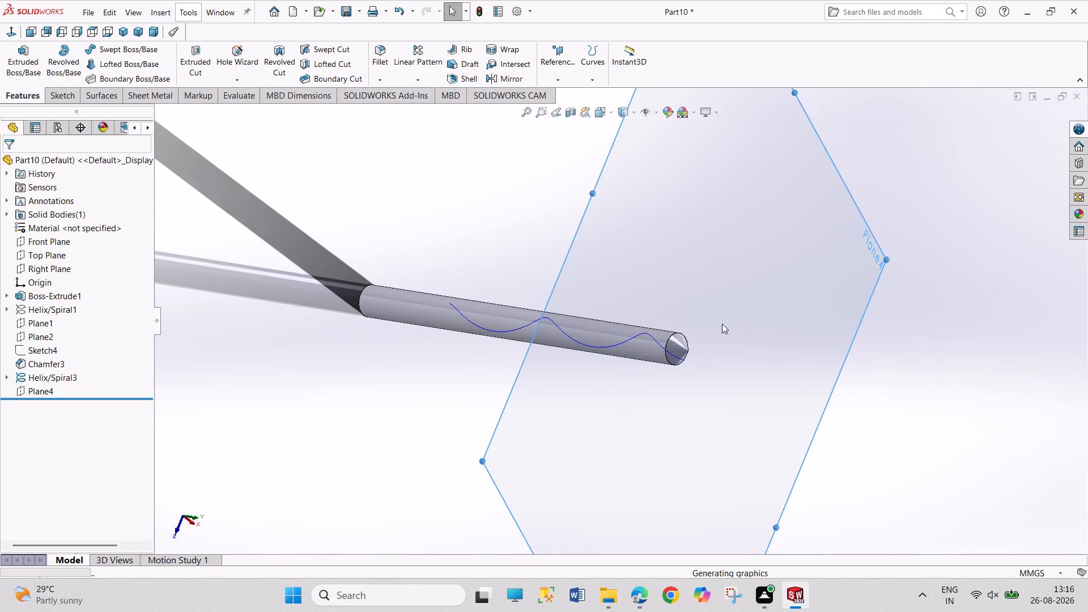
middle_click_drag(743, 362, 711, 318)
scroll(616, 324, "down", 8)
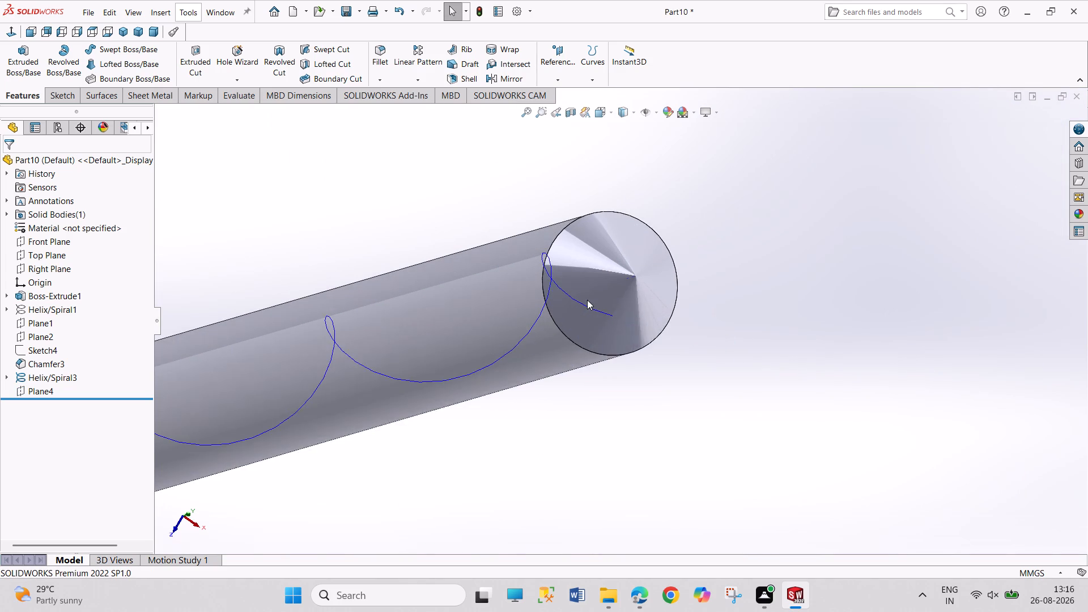
Create a reference plane perpendicular to the helix and coincident with its end point at the conical tip.
scroll(588, 301, "down", 2)
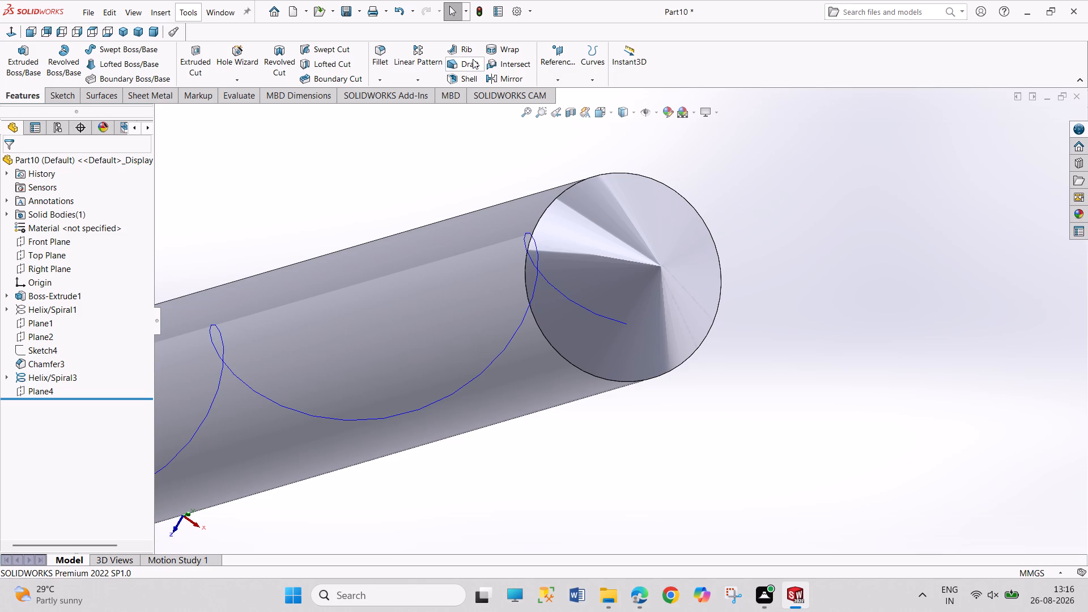
left_click(560, 71)
left_click(569, 94)
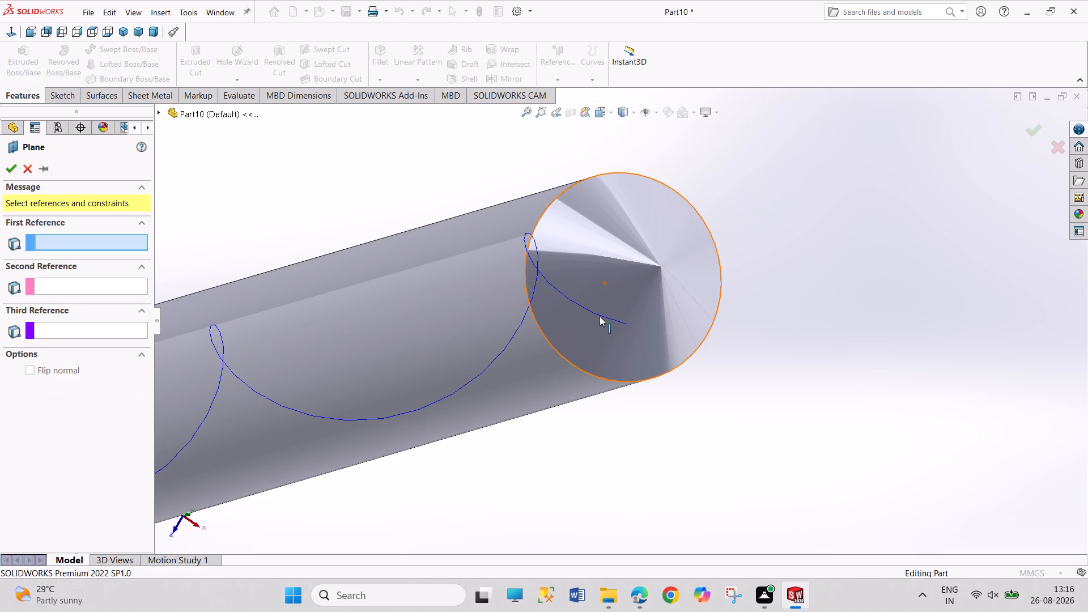
left_click(600, 316)
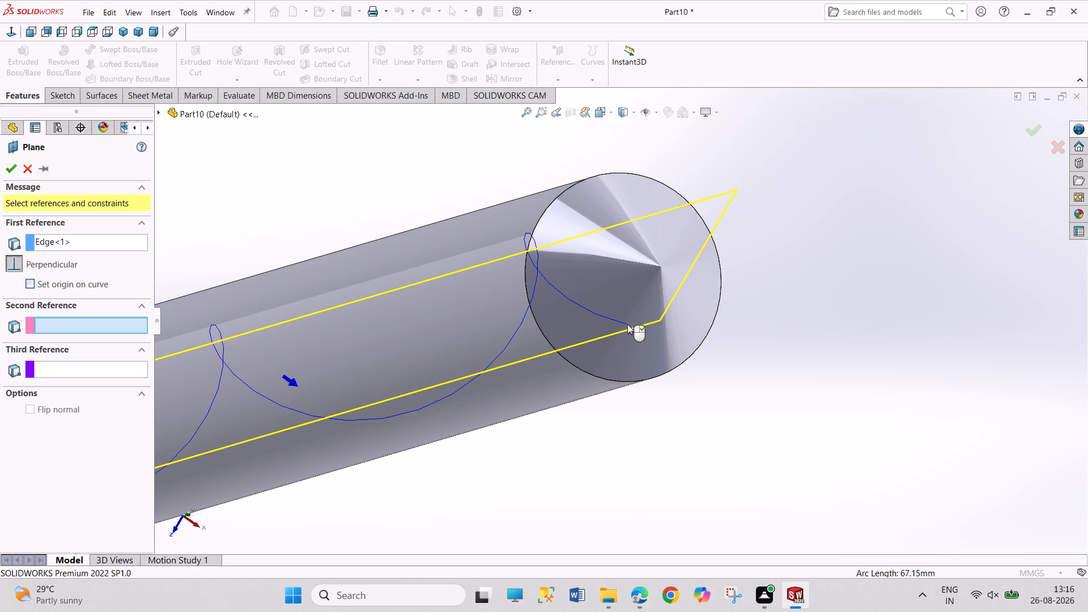
left_click(627, 324)
left_click(10, 167)
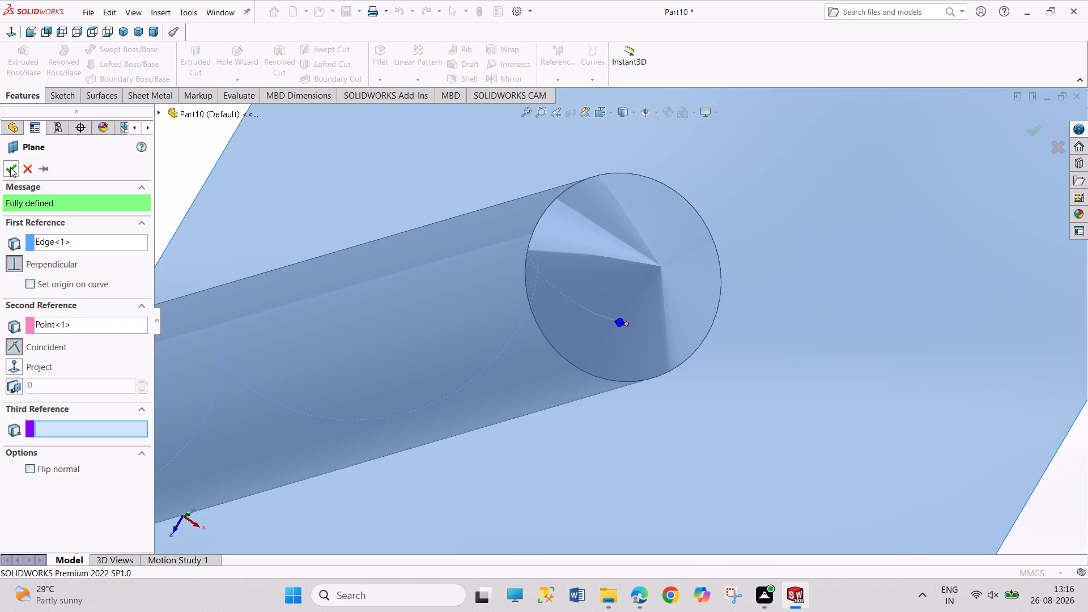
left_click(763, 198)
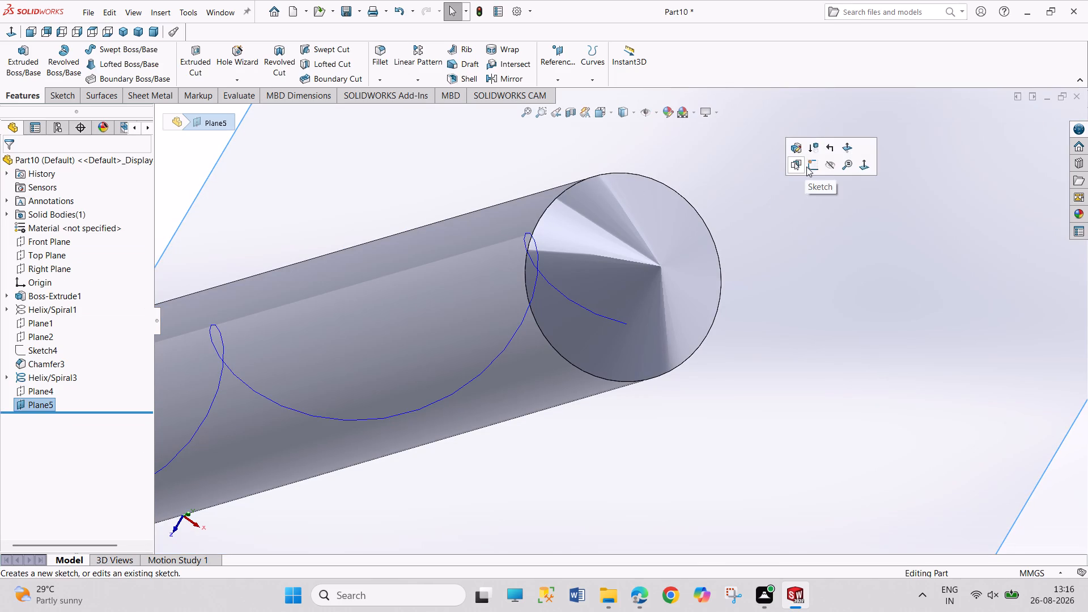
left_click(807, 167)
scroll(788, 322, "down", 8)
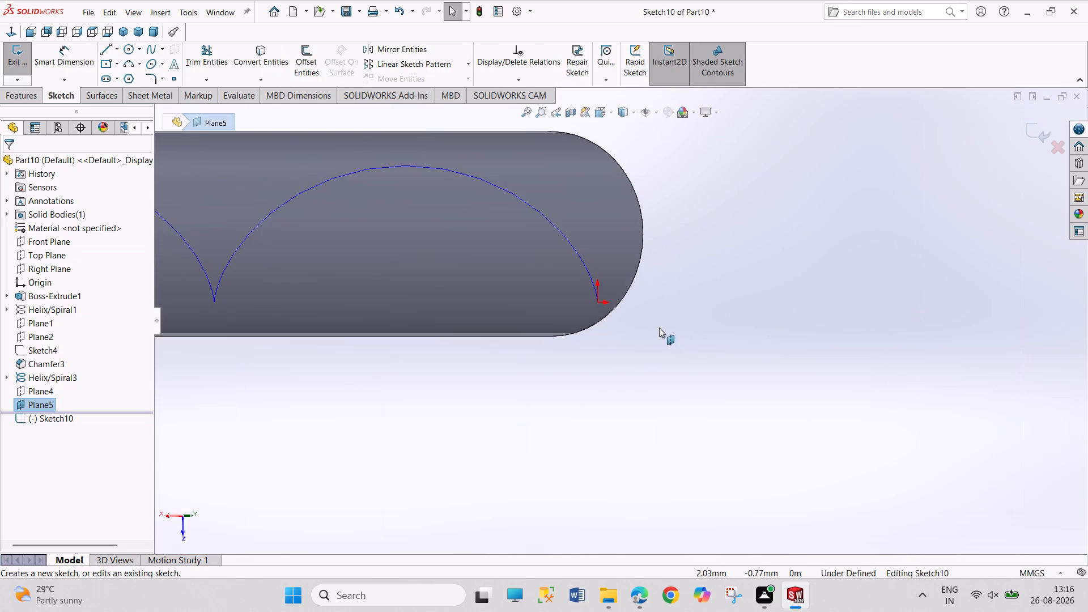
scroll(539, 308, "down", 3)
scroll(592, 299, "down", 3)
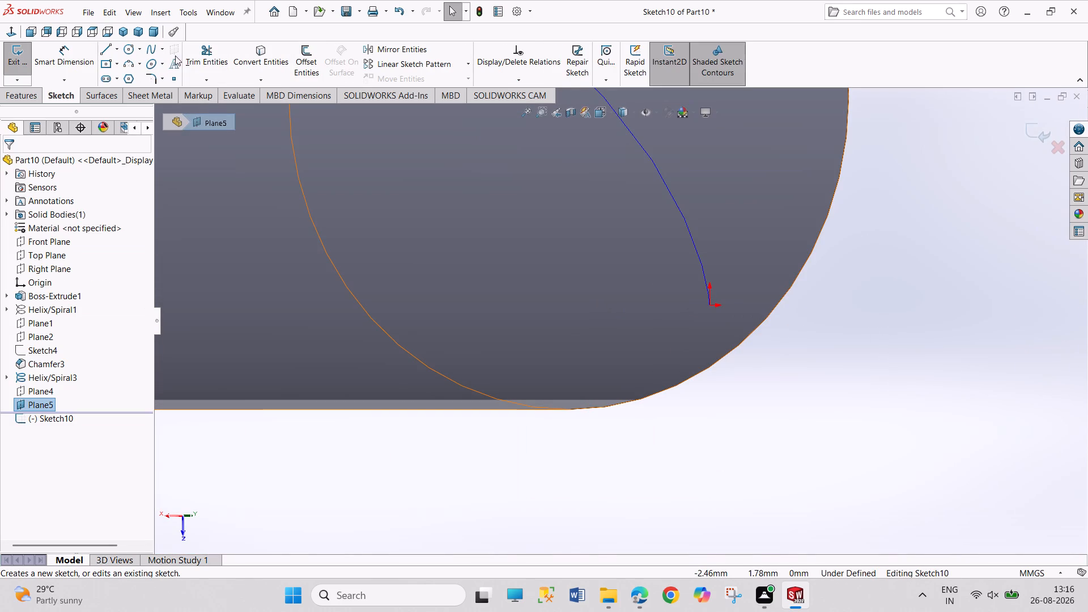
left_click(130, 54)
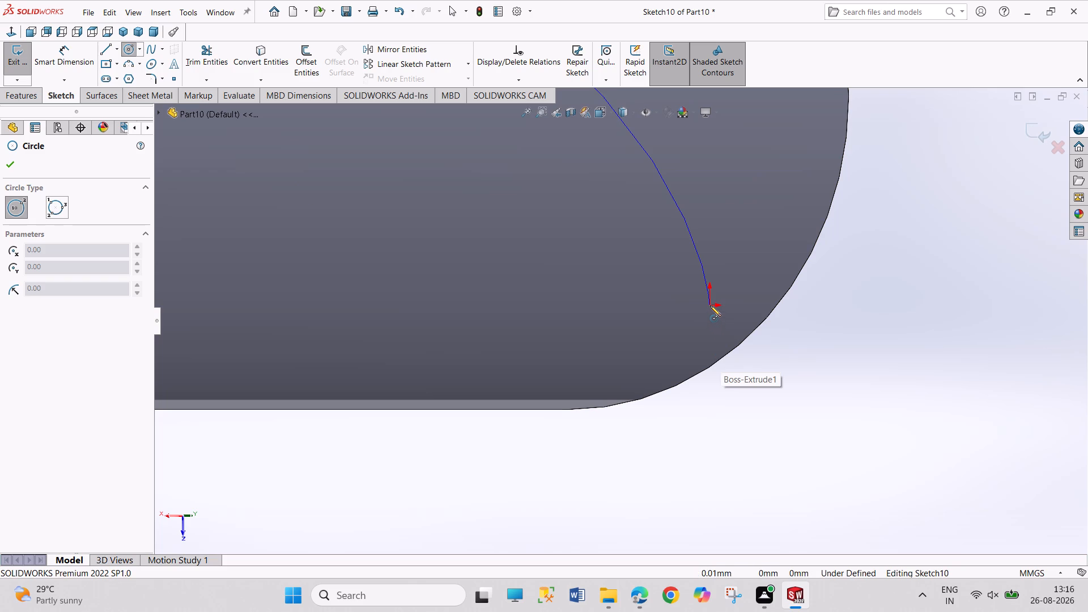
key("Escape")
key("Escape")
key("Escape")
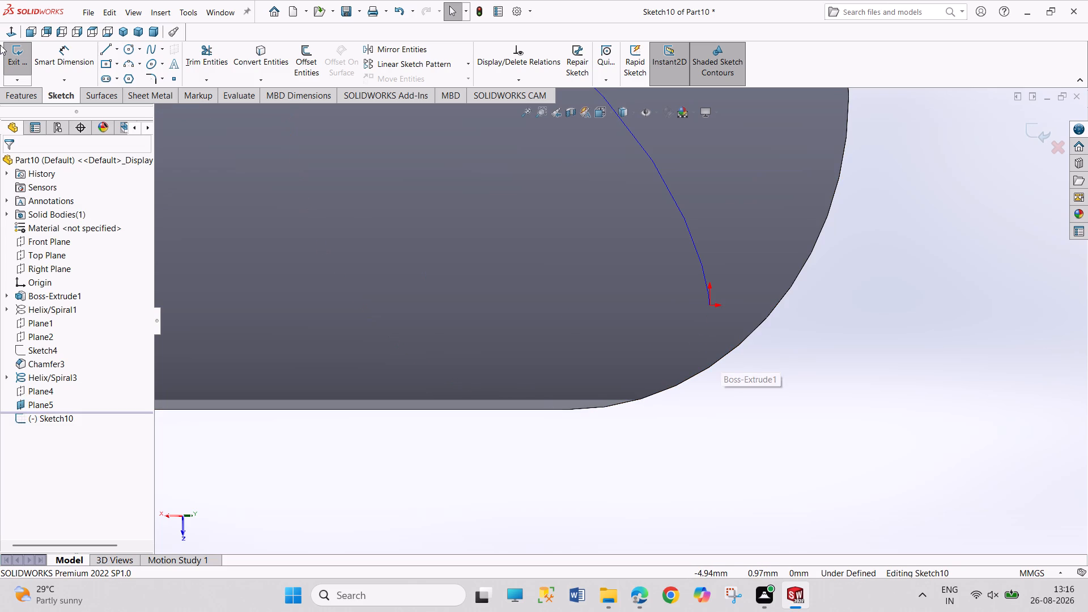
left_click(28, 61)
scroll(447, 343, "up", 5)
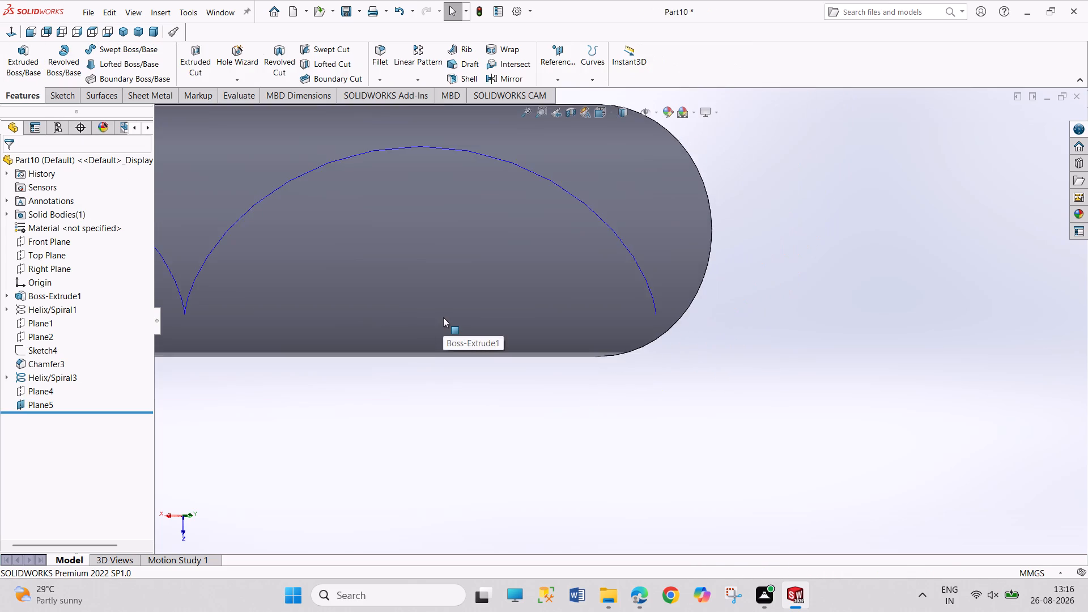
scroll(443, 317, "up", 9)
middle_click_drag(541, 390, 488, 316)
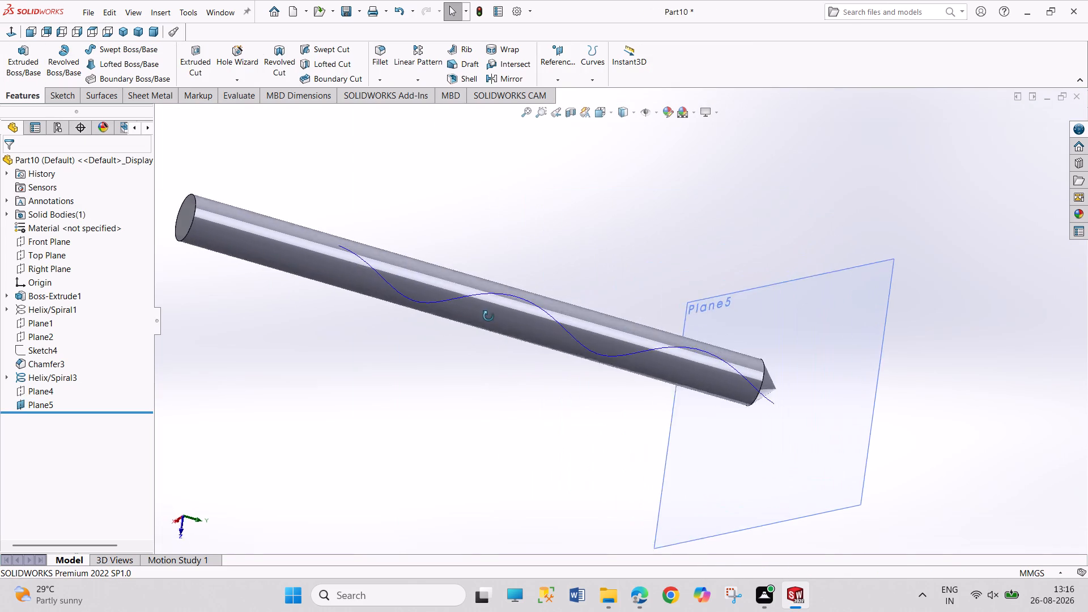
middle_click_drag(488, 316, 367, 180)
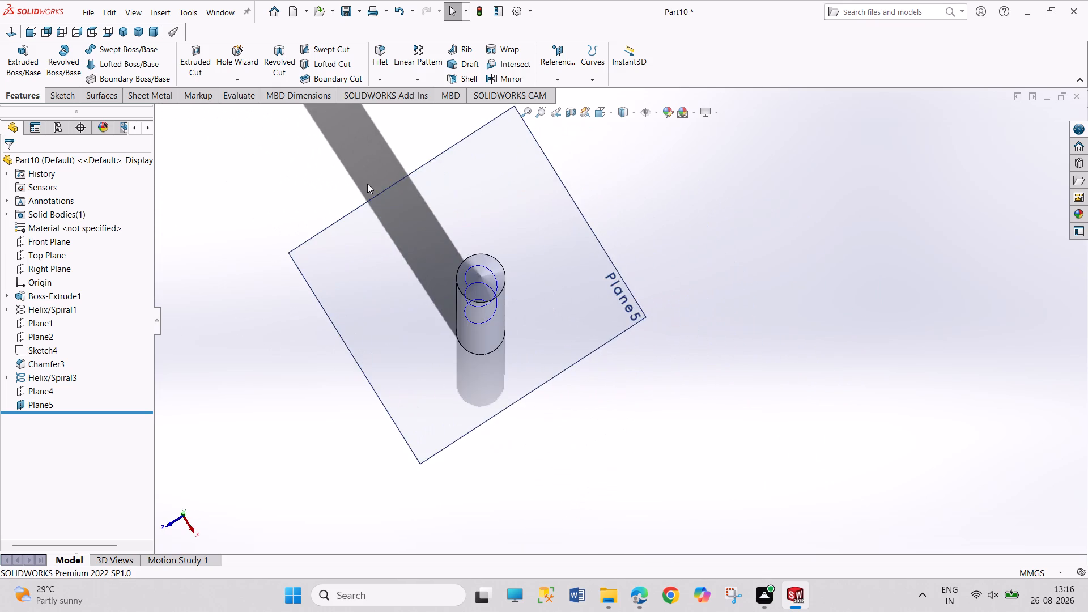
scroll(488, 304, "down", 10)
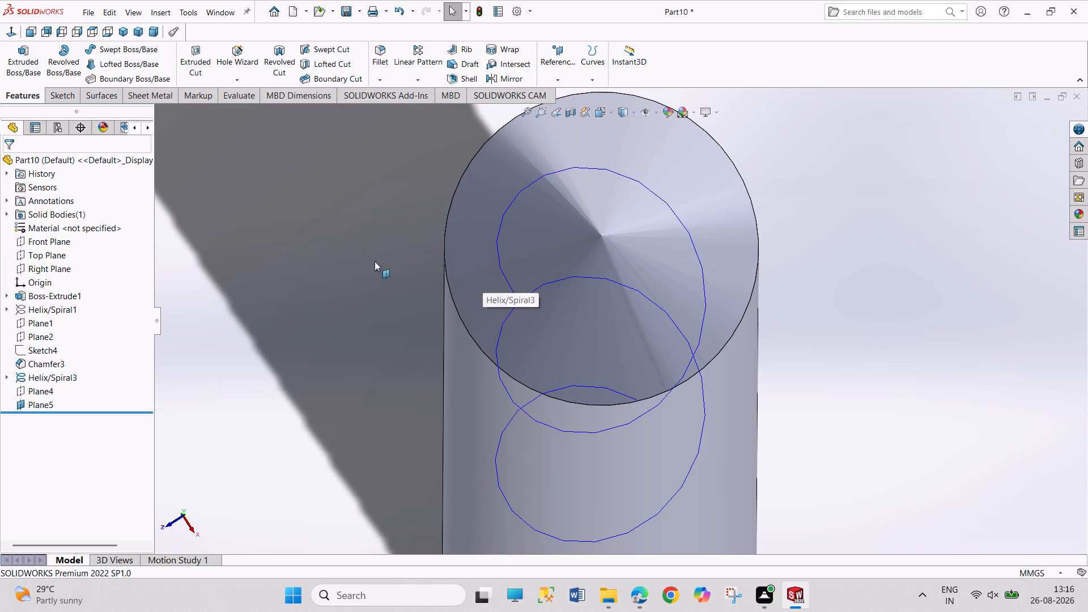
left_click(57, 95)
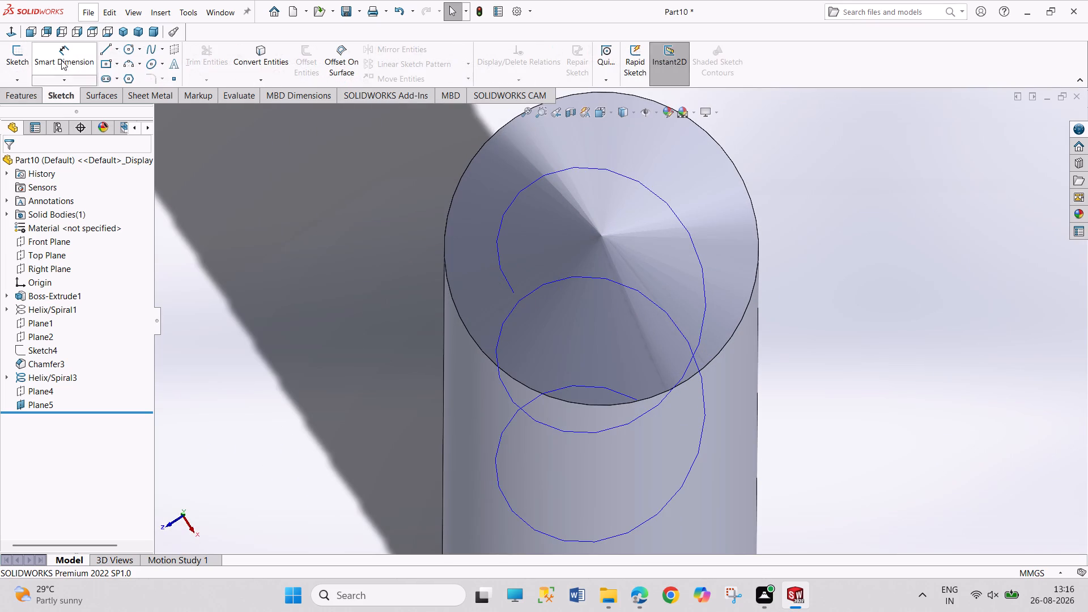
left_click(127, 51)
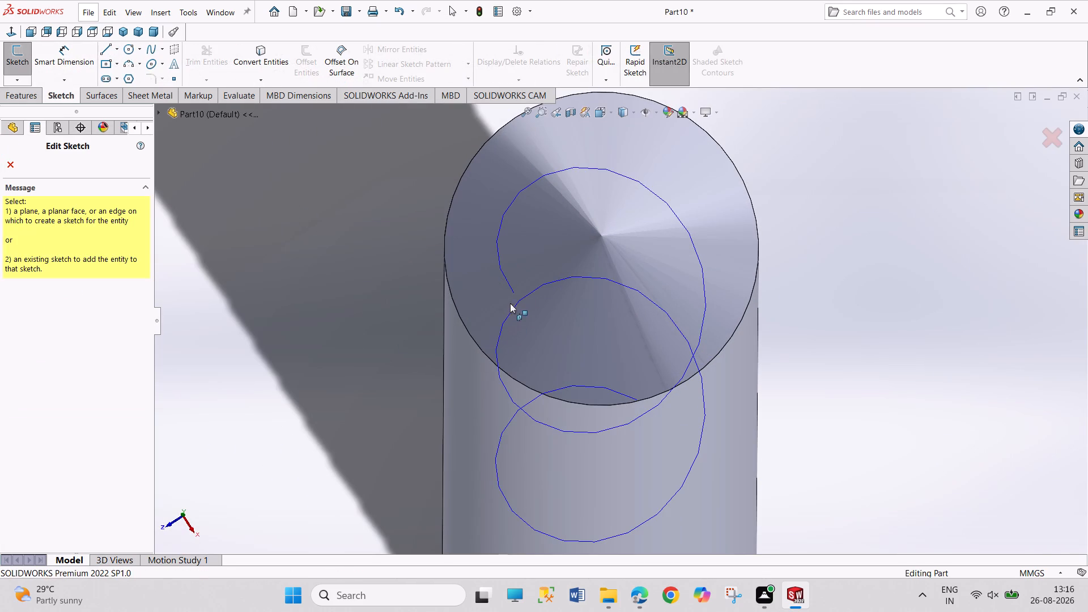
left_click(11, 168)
On the new plane, sketch a circle about 0.6 mm in diameter centred at the helix's end point.
scroll(200, 275, "up", 2)
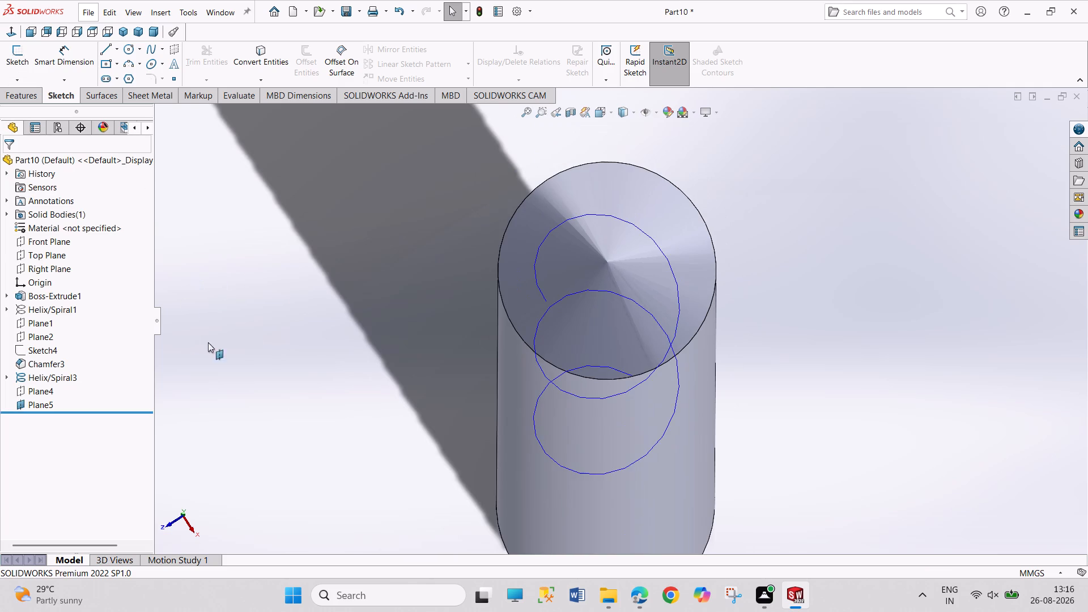
scroll(276, 352, "up", 2)
scroll(474, 308, "down", 1)
scroll(469, 321, "up", 4)
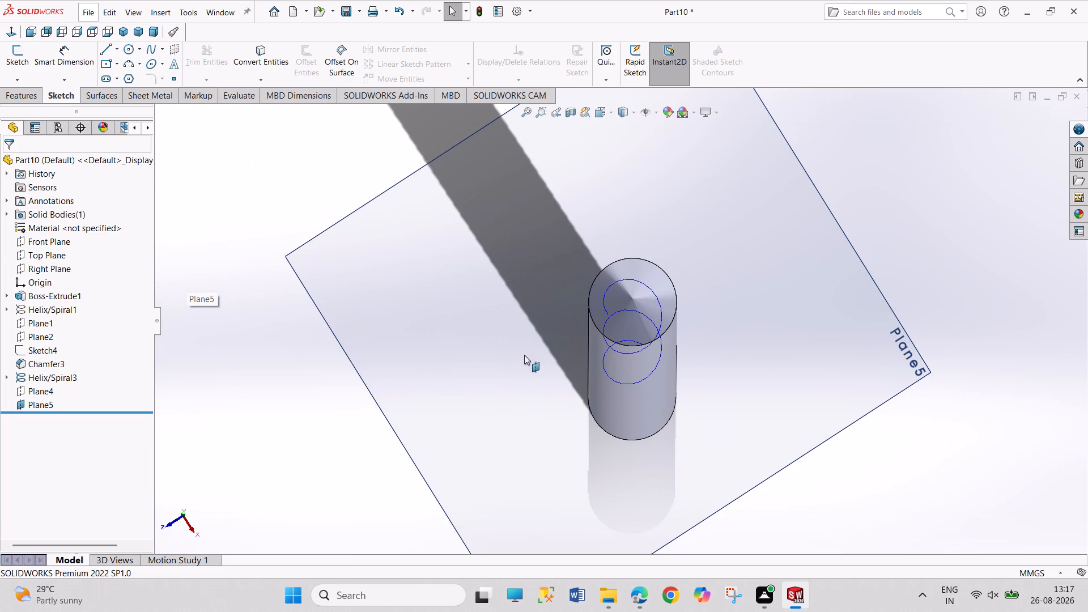
left_click(509, 321)
left_click(557, 293)
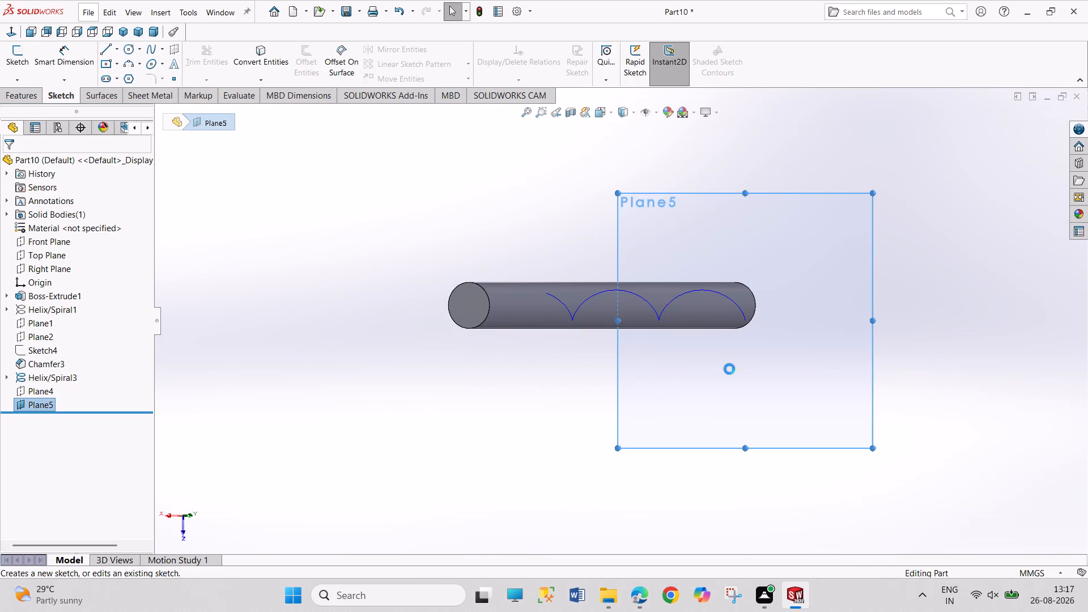
scroll(770, 337, "down", 4)
scroll(697, 308, "down", 4)
scroll(639, 285, "down", 4)
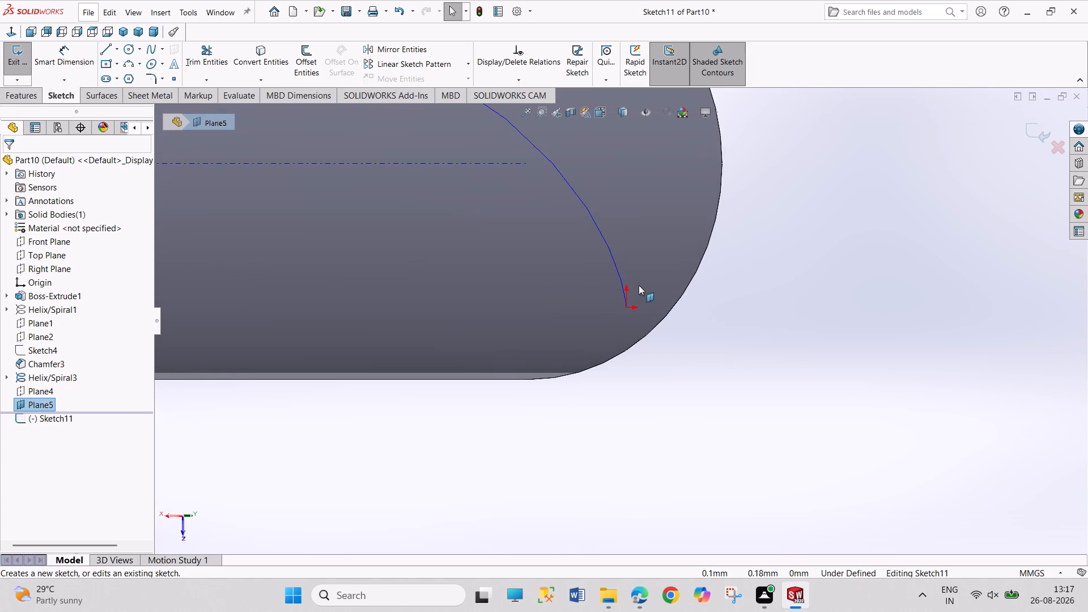
left_click(129, 46)
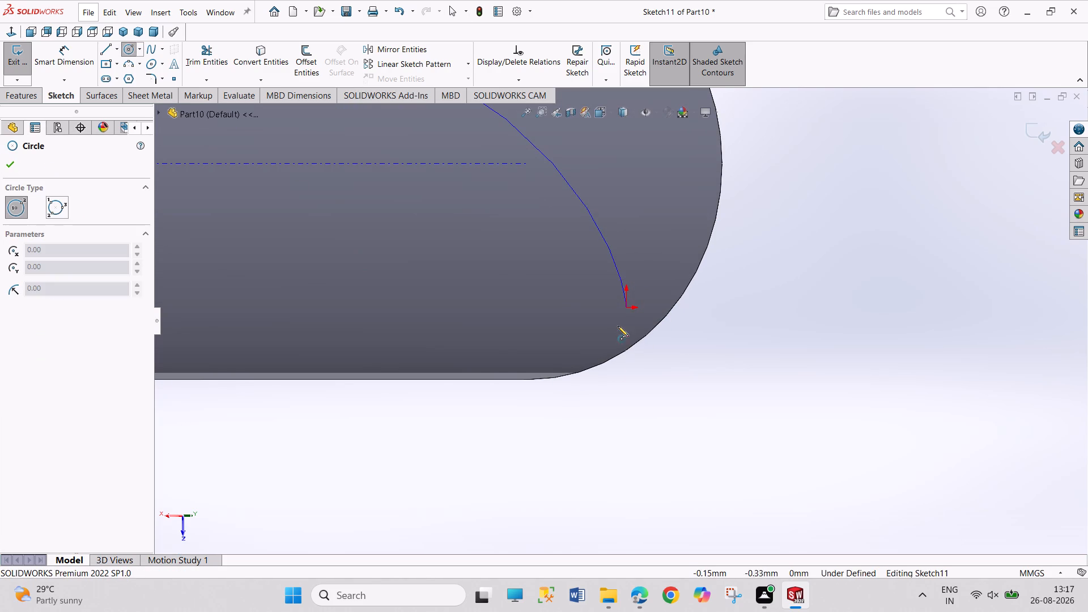
left_click(626, 308)
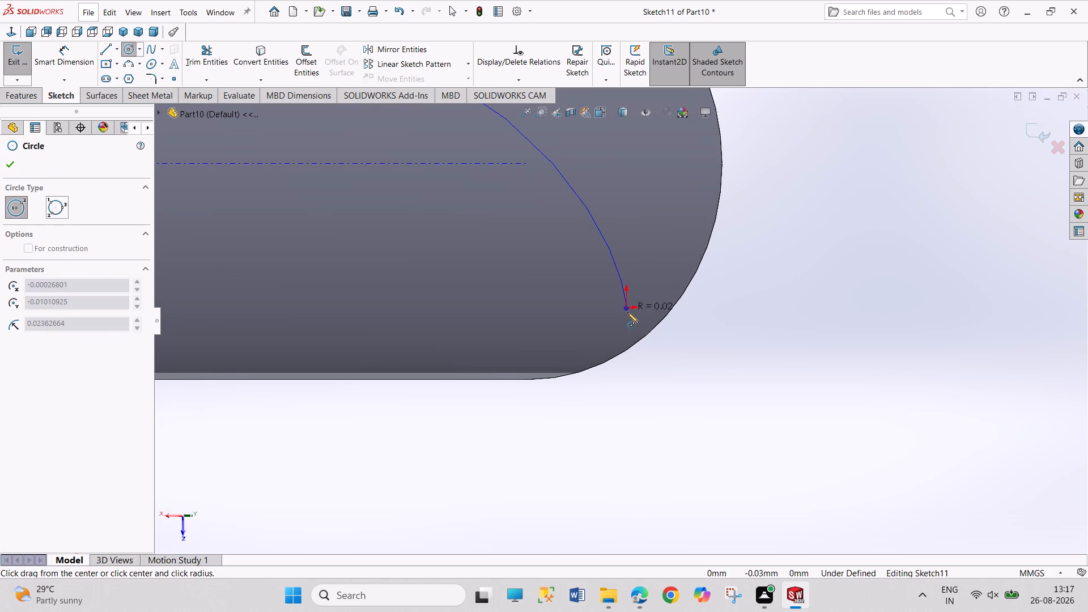
left_click(629, 330)
right_click(683, 341)
left_click(695, 351)
Dimension the circle's diameter to 4 mm and exit the sketch.
right_click_drag(695, 351, 696, 328)
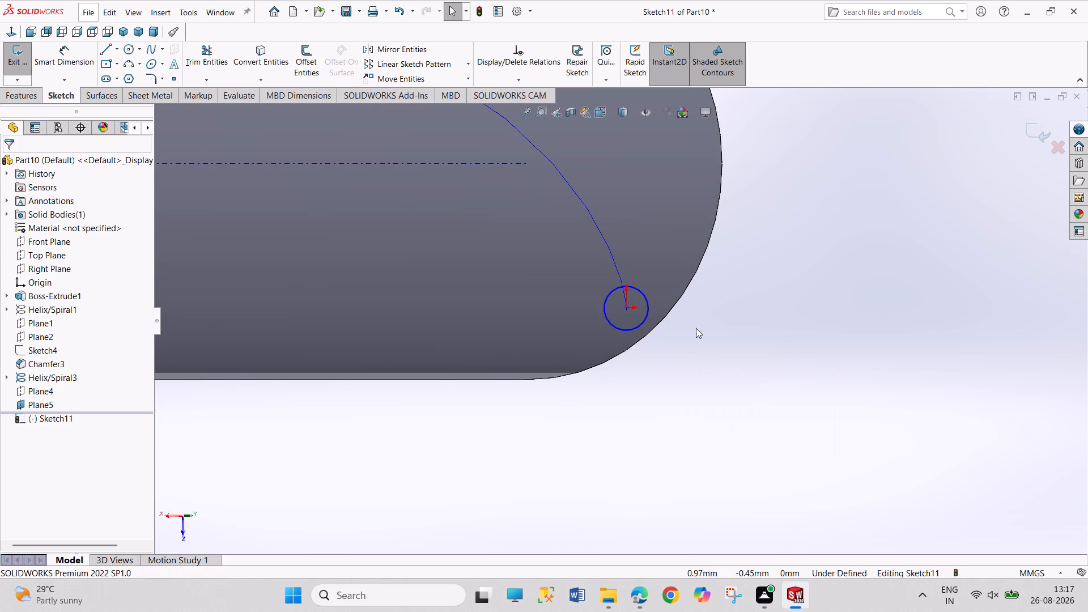
right_click_drag(696, 328, 696, 301)
left_click(648, 313)
left_click(704, 312)
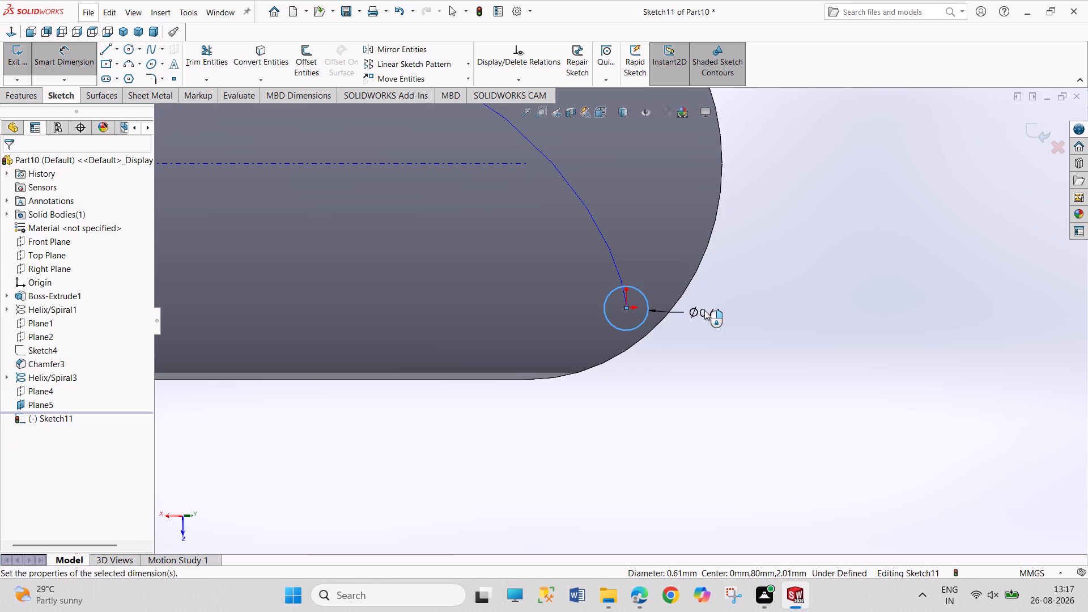
key("4")
key("Return")
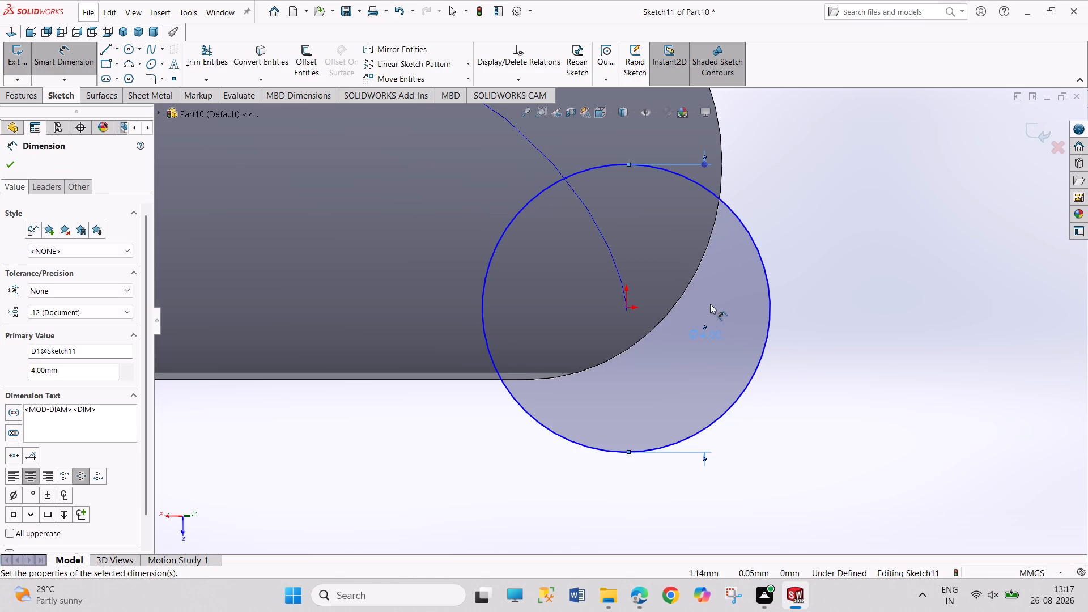
right_click(836, 339)
left_click(851, 376)
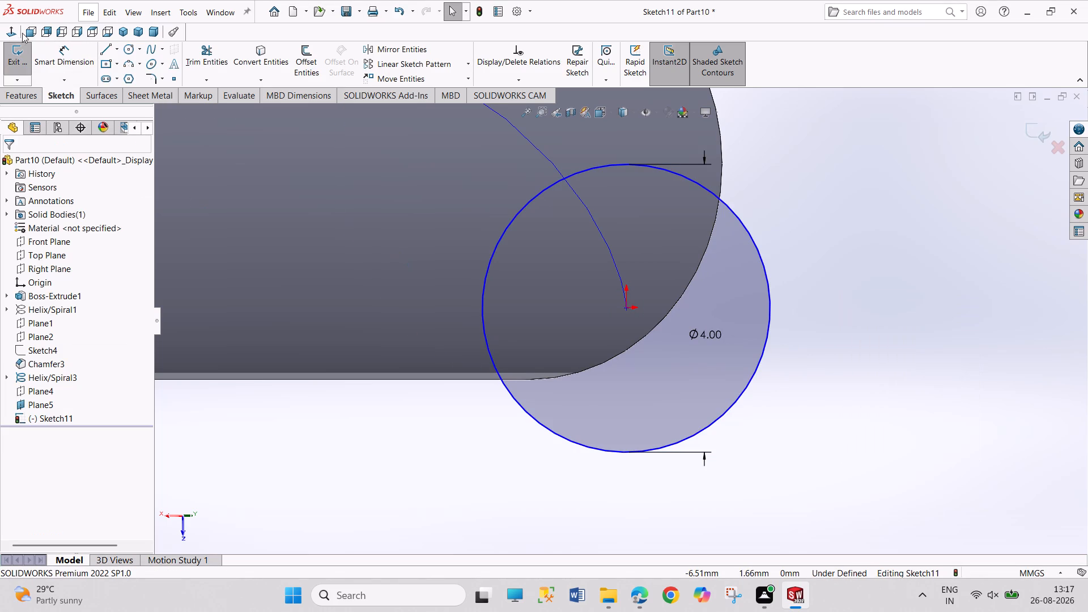
left_click(25, 53)
In the isometric view, hide the reference plane that carries the 4 mm circle.
left_click(125, 36)
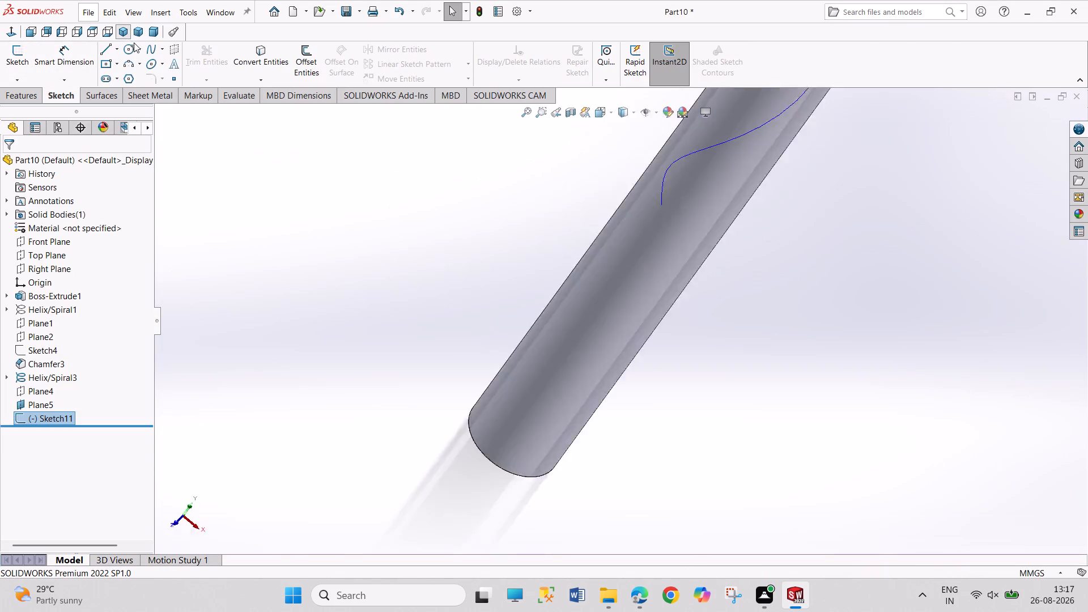
scroll(651, 178, "down", 2)
right_click(619, 176)
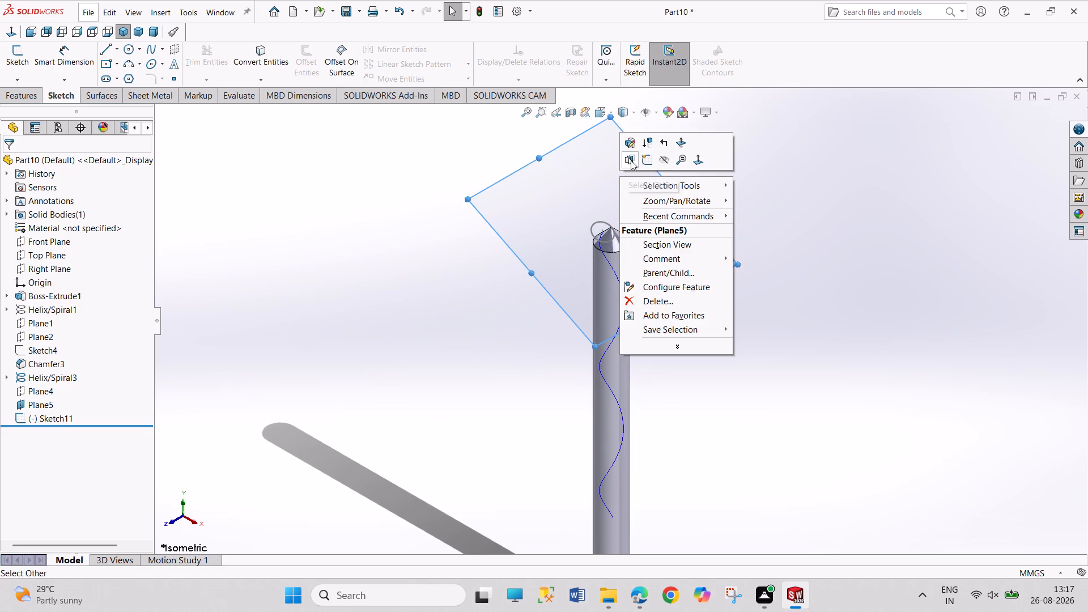
left_click(658, 160)
Create a swept cut using the 4 mm circle at the conical tip as profile and the helix as path.
scroll(570, 279, "down", 6)
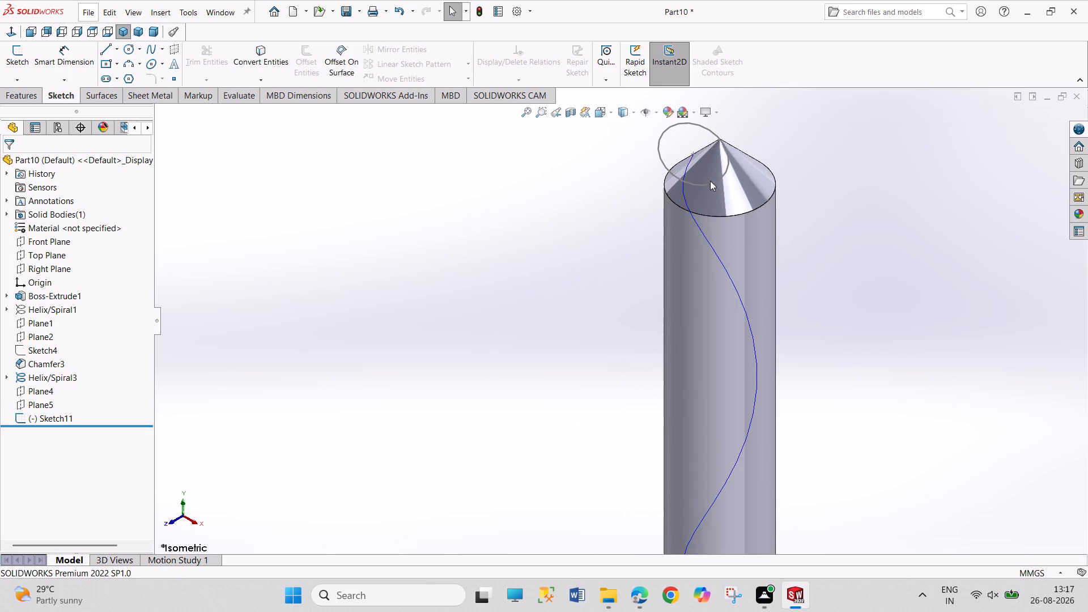
scroll(715, 148, "down", 4)
middle_click_drag(736, 172, 753, 190)
middle_click(768, 214)
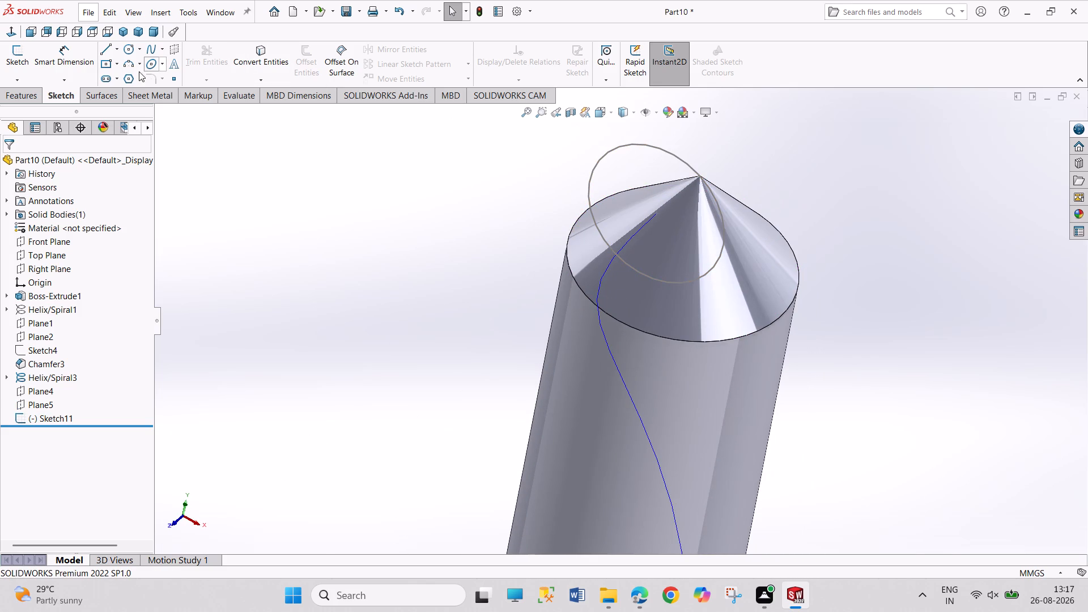
left_click(25, 93)
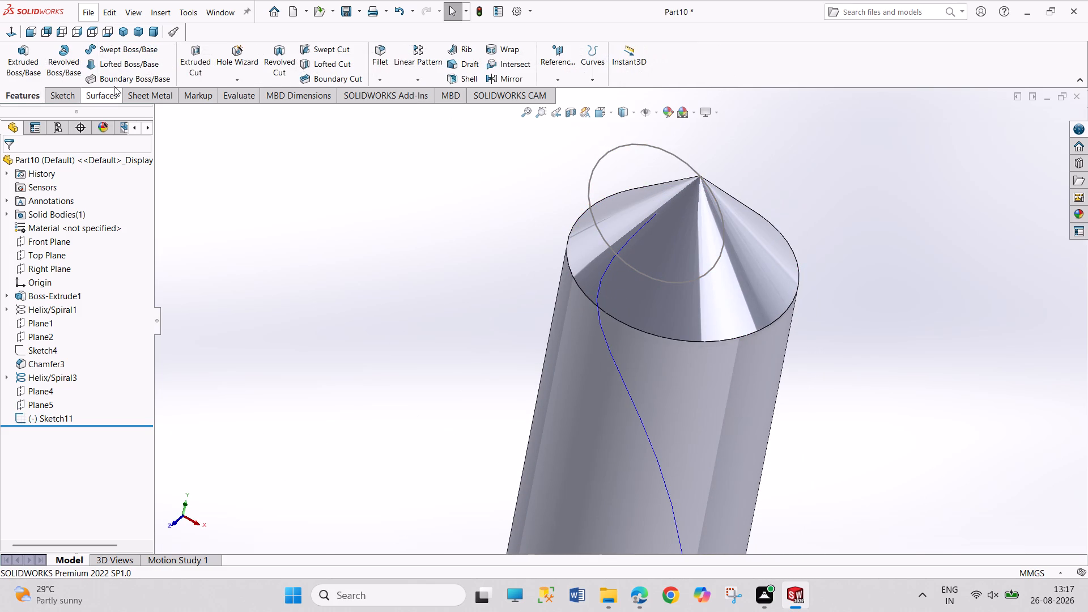
left_click(342, 50)
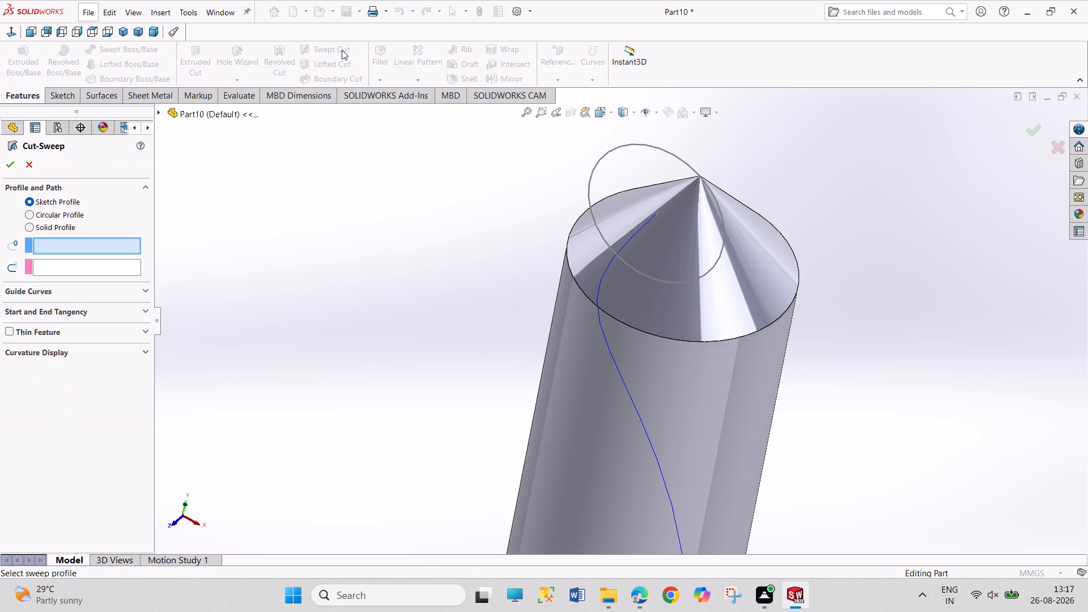
left_click(594, 227)
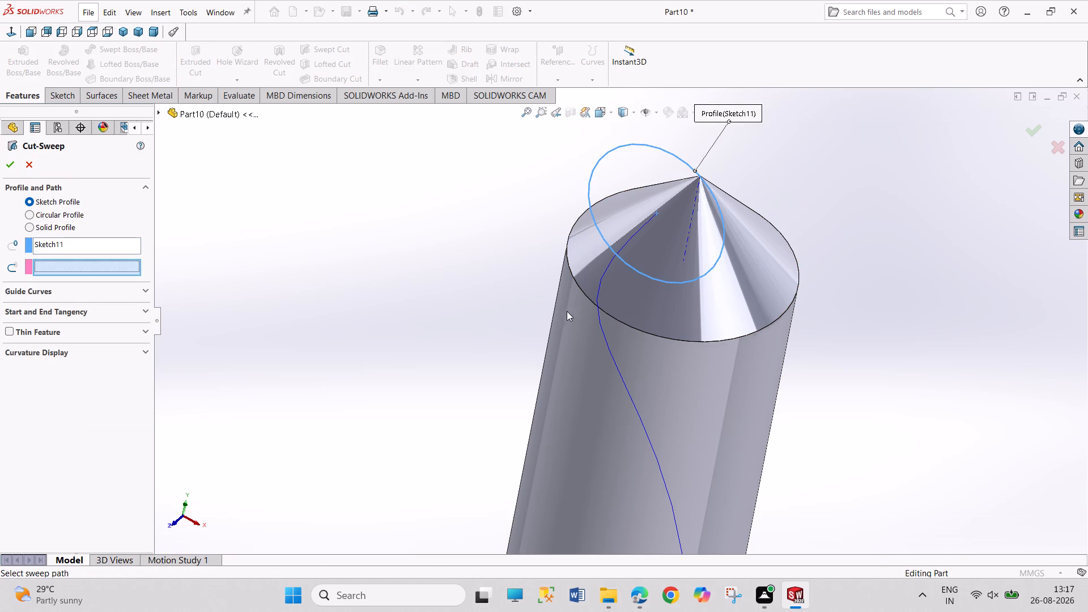
left_click(609, 346)
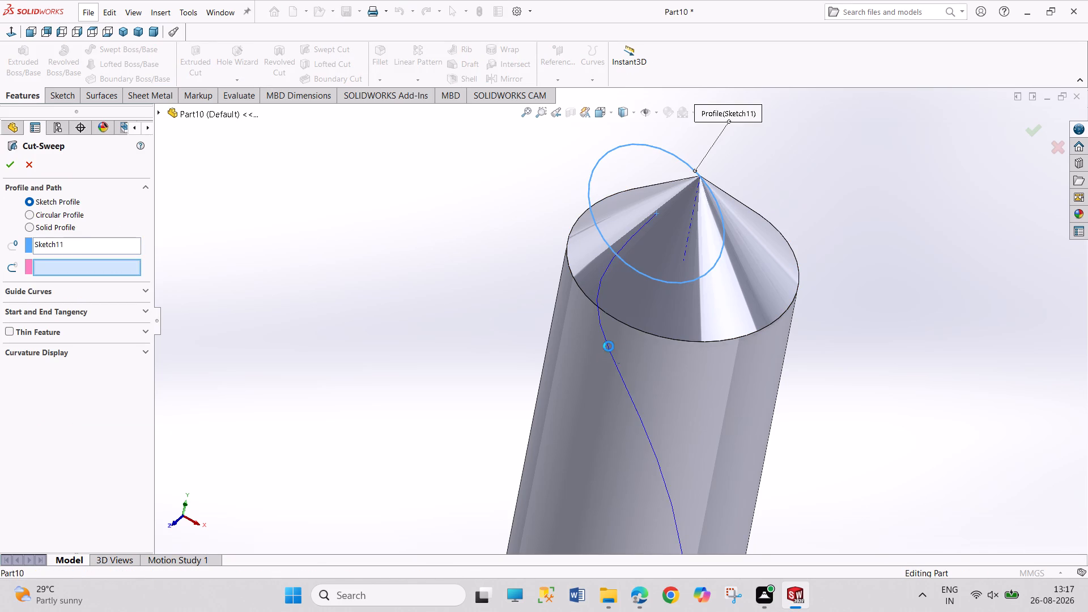
scroll(423, 289, "up", 5)
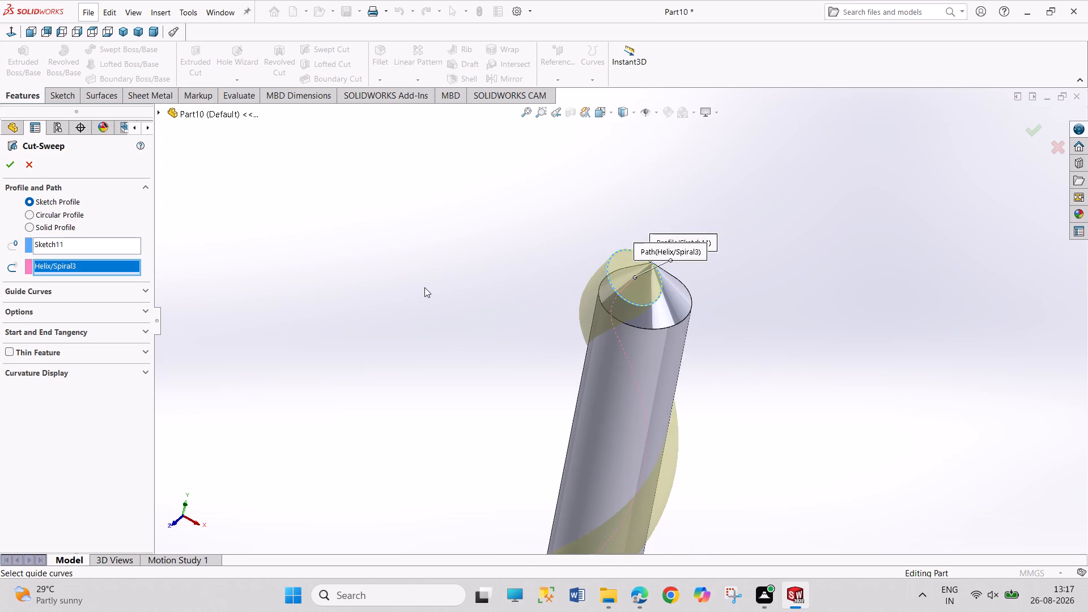
scroll(433, 298, "up", 9)
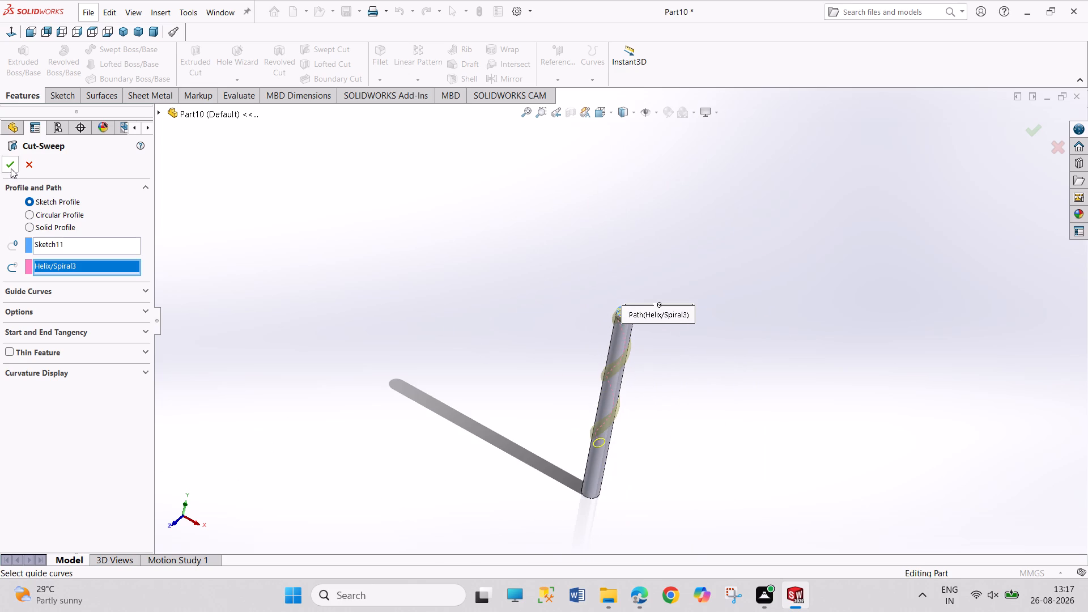
left_click(11, 168)
Examine the swept flute along the drill body from several angles, from the tip to where it ends near the shank.
scroll(656, 379, "down", 4)
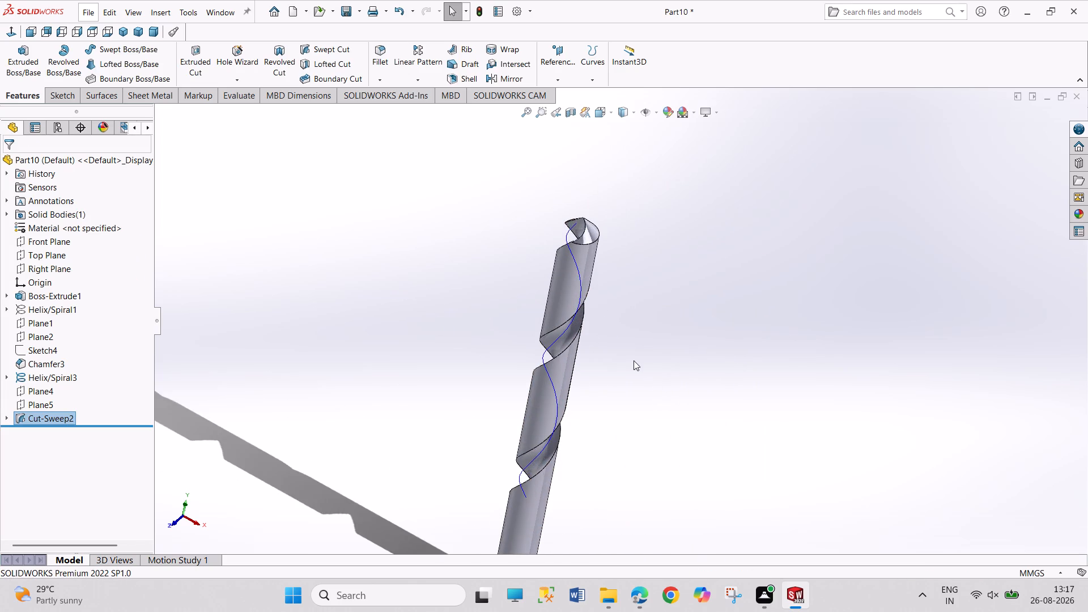
scroll(633, 360, "down", 1)
middle_click_drag(630, 358, 419, 217)
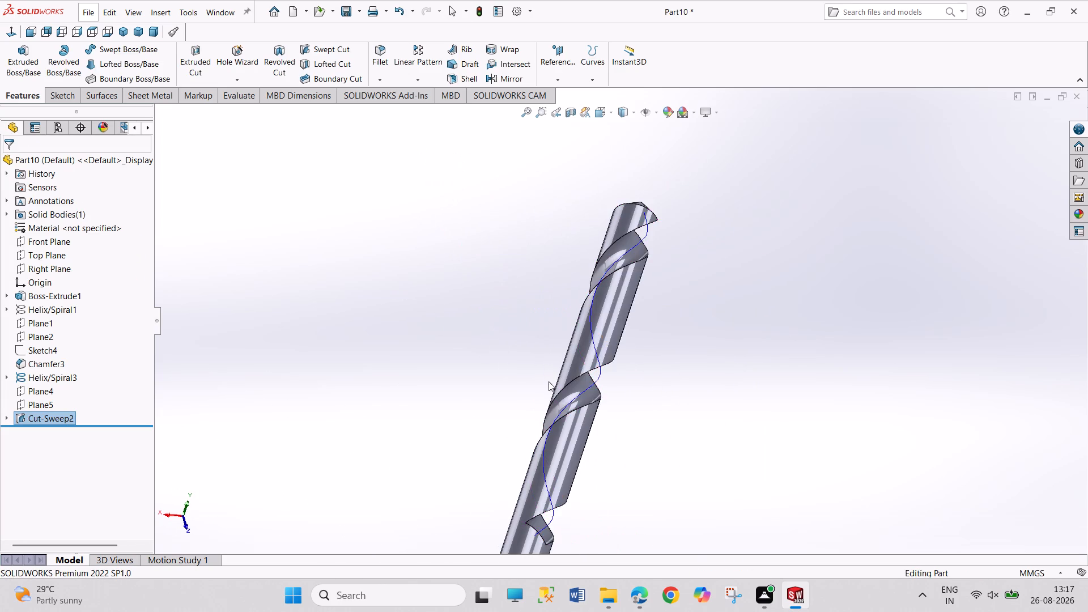
scroll(566, 402, "up", 6)
scroll(647, 388, "down", 3)
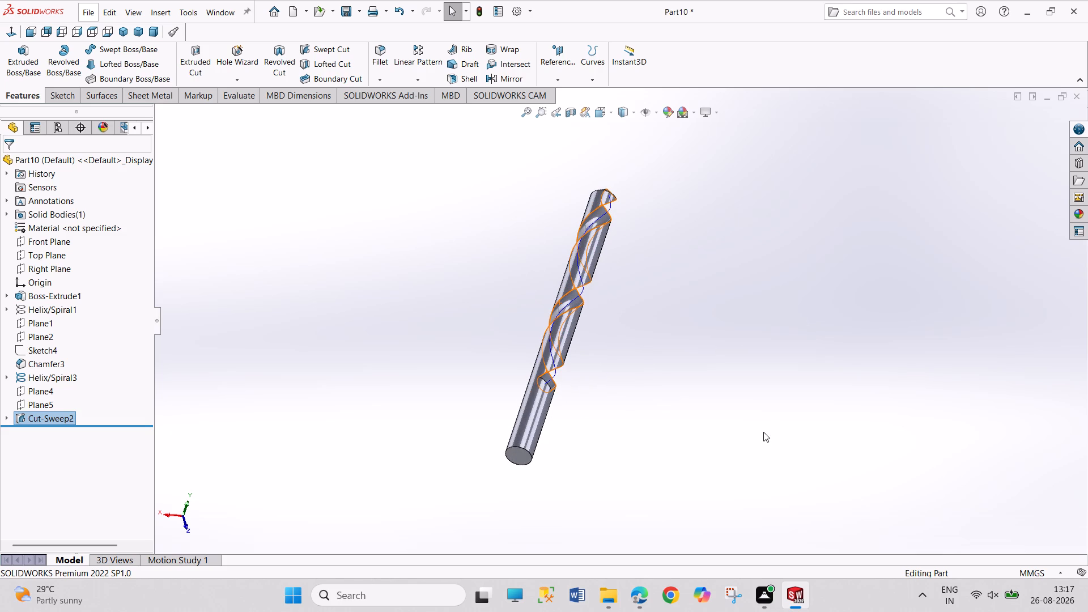
left_click_drag(642, 209, 730, 390)
middle_click_drag(704, 372, 616, 363)
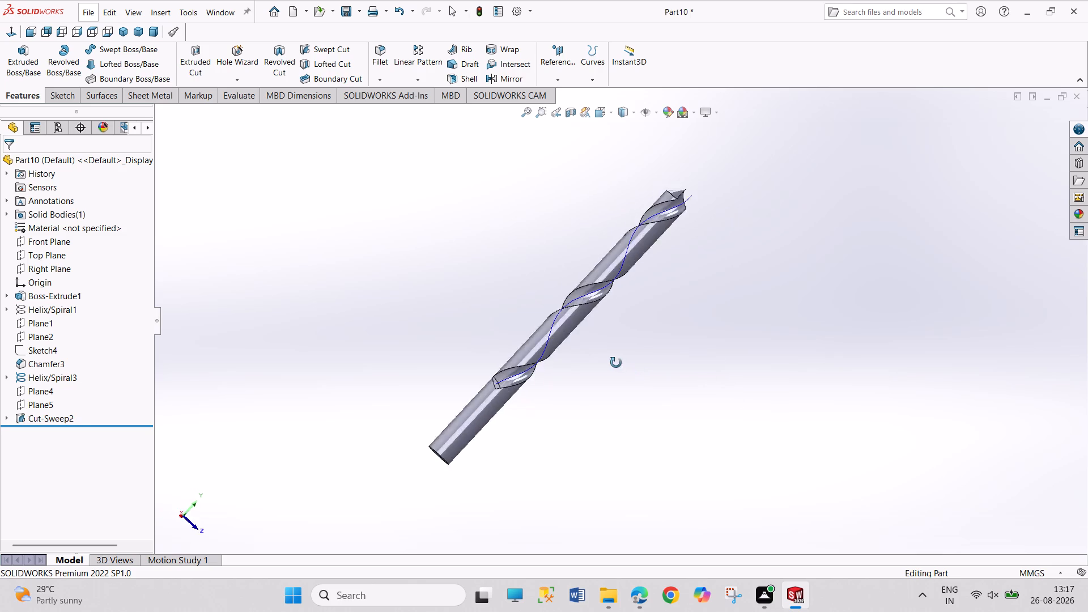
middle_click_drag(616, 363, 593, 280)
scroll(506, 267, "down", 4)
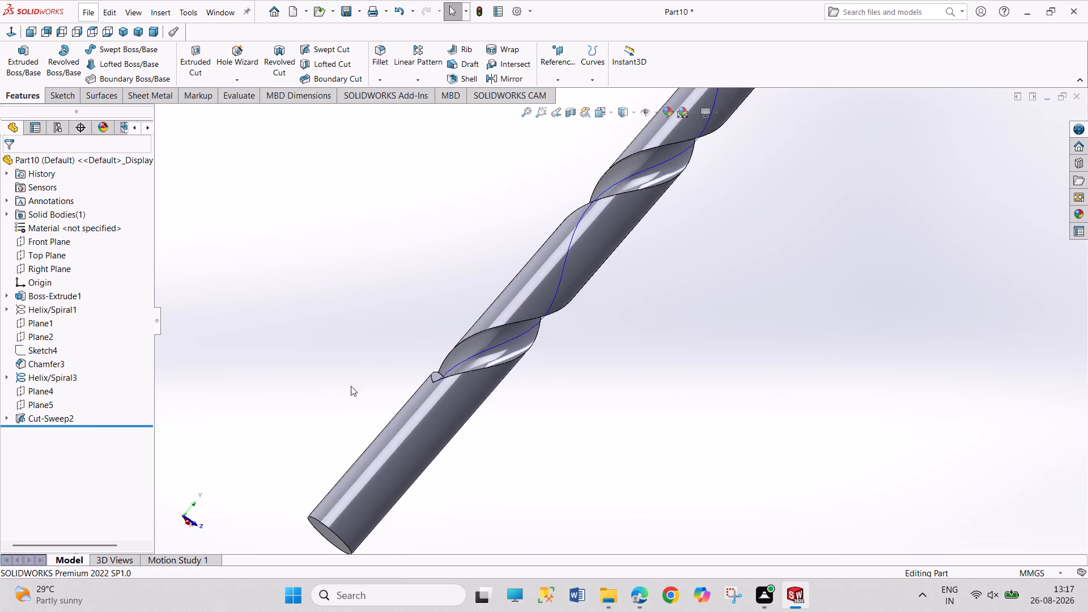
middle_click_drag(314, 348, 380, 384)
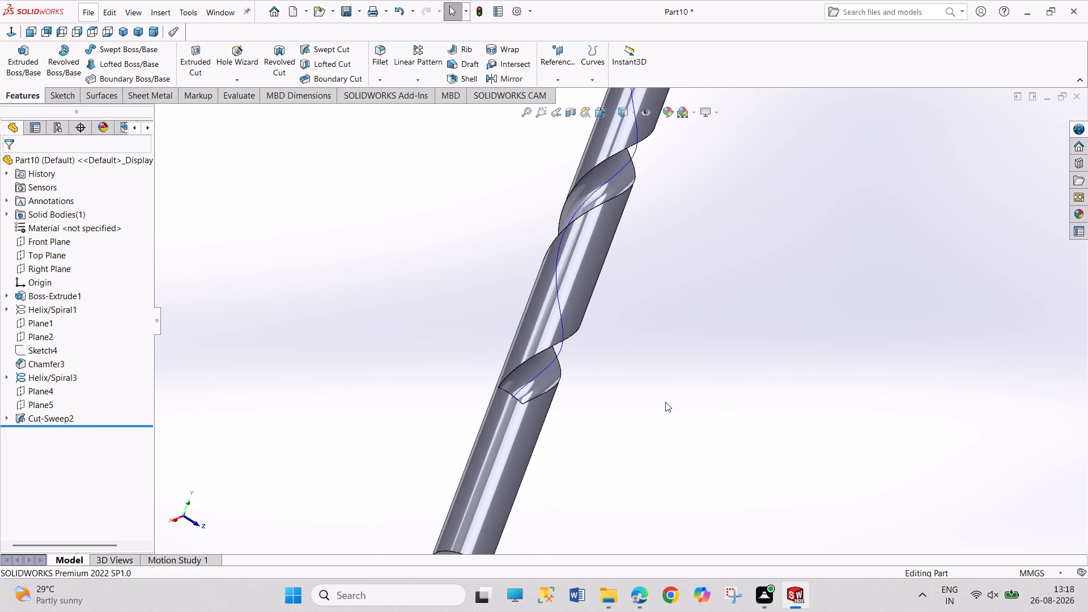
scroll(666, 397, "up", 5)
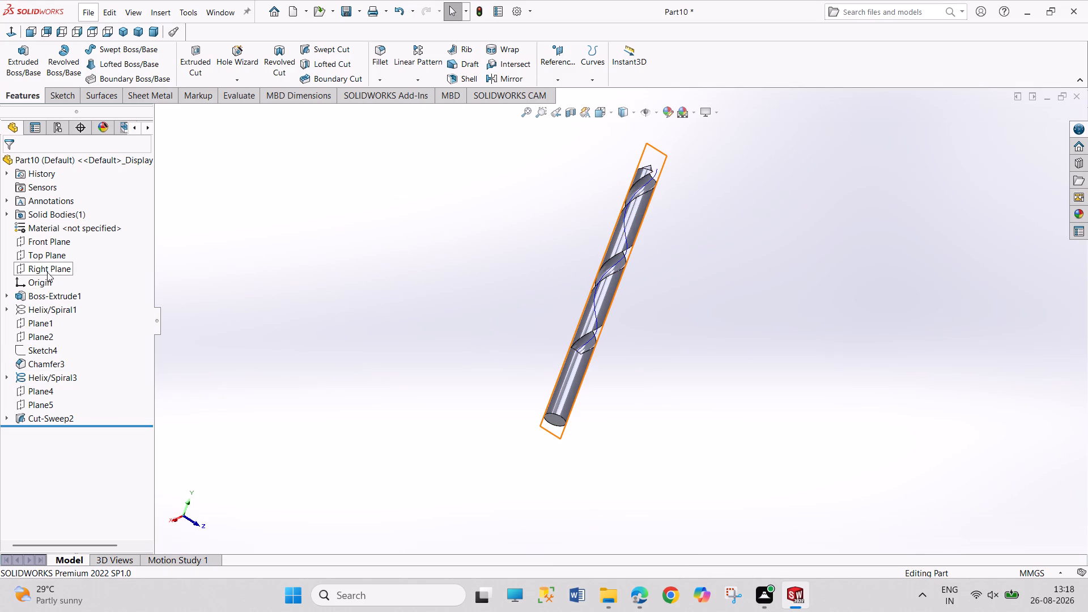
On the Right Plane, sketch a corner rectangle wider than the cylinder, reaching from its flat bottom end up about 9 mm.
left_click(47, 272)
left_click(58, 252)
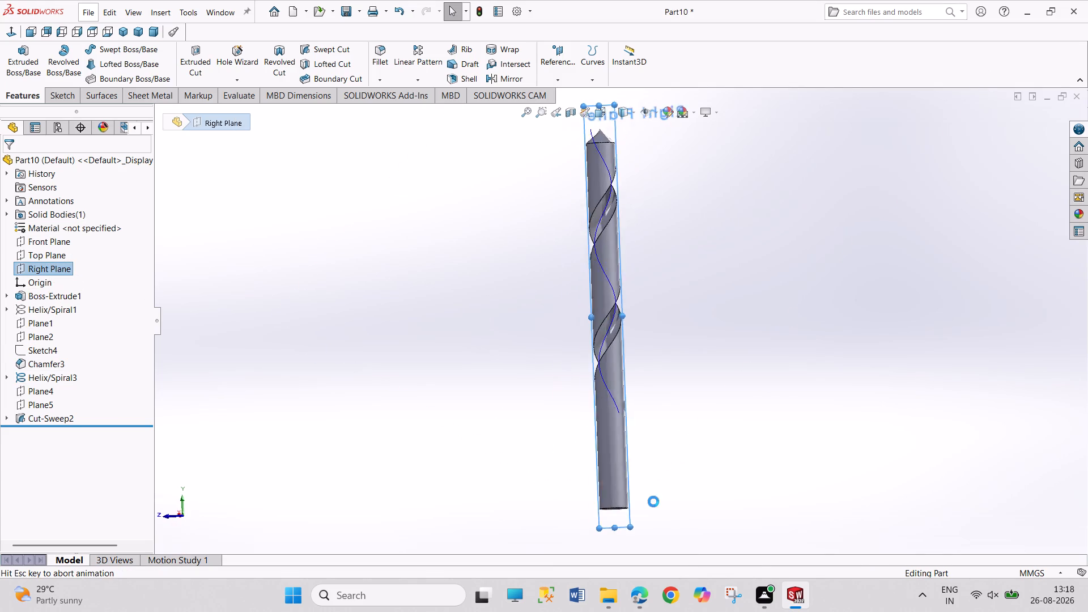
scroll(634, 512, "down", 4)
scroll(585, 350, "down", 3)
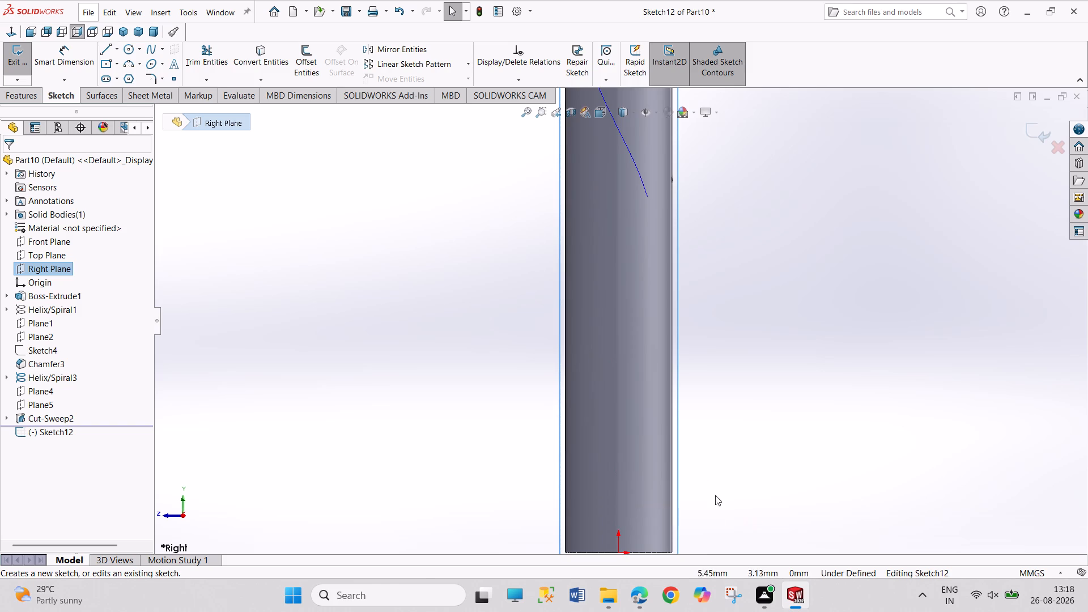
scroll(711, 482, "up", 3)
scroll(667, 436, "down", 2)
scroll(631, 376, "down", 2)
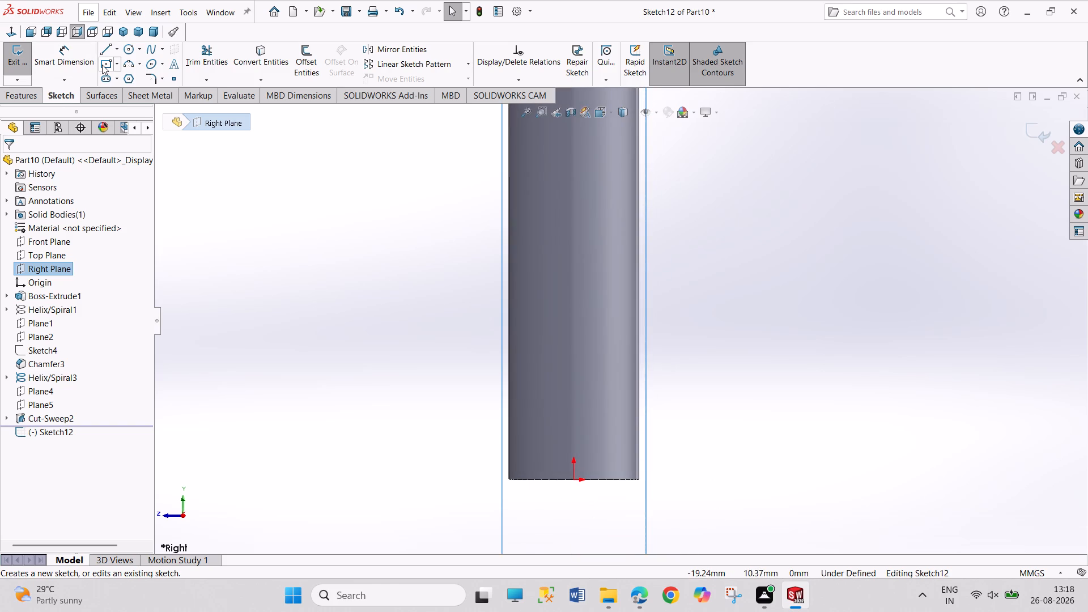
left_click(103, 63)
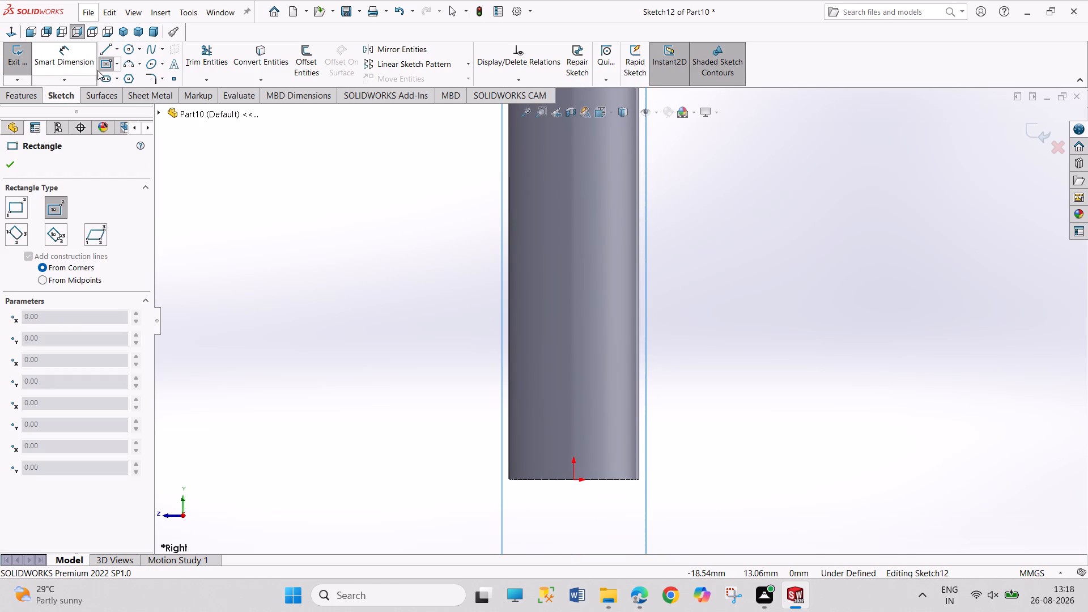
left_click(119, 60)
left_click(117, 75)
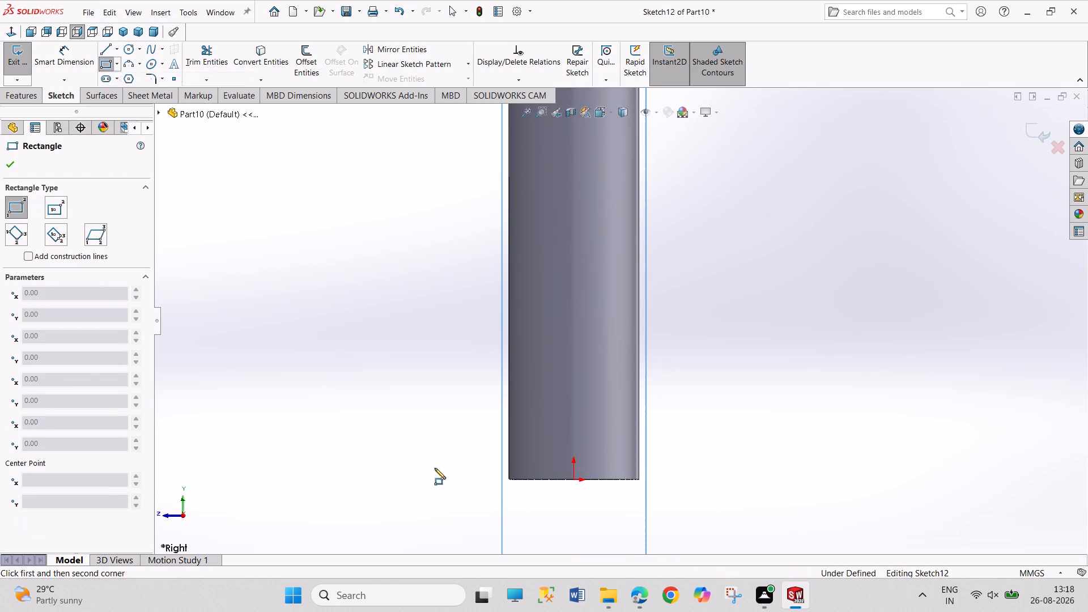
left_click(397, 280)
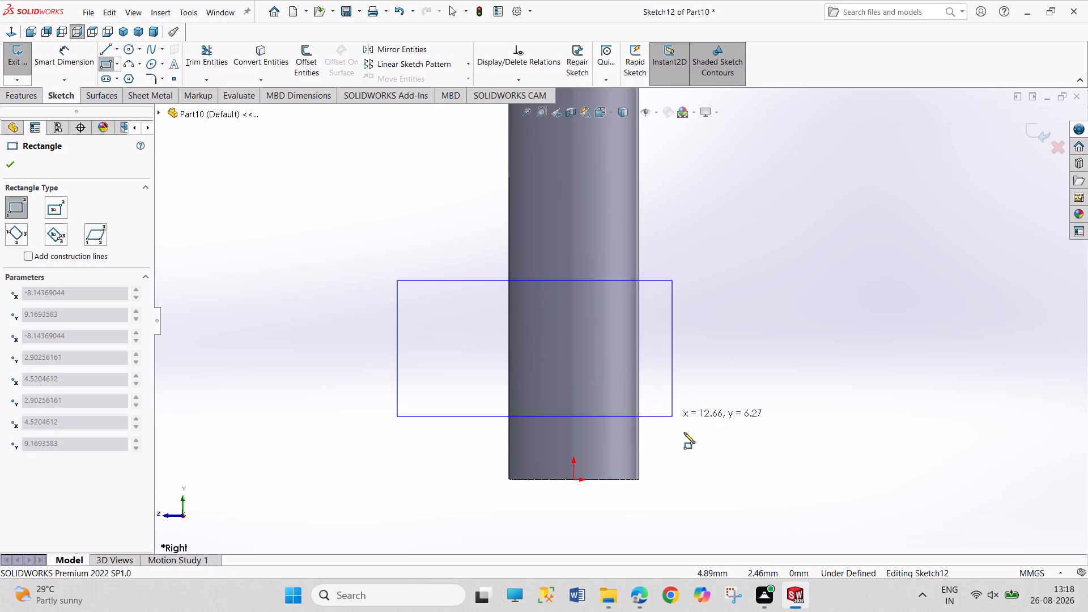
left_click_drag(698, 481, 701, 474)
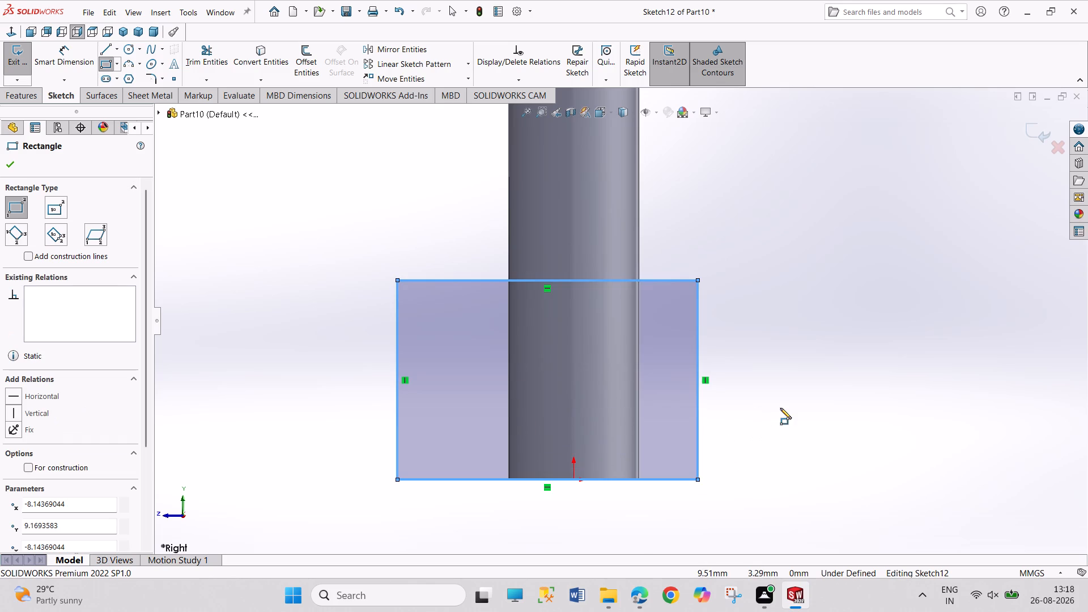
right_click(780, 408)
left_click(787, 422)
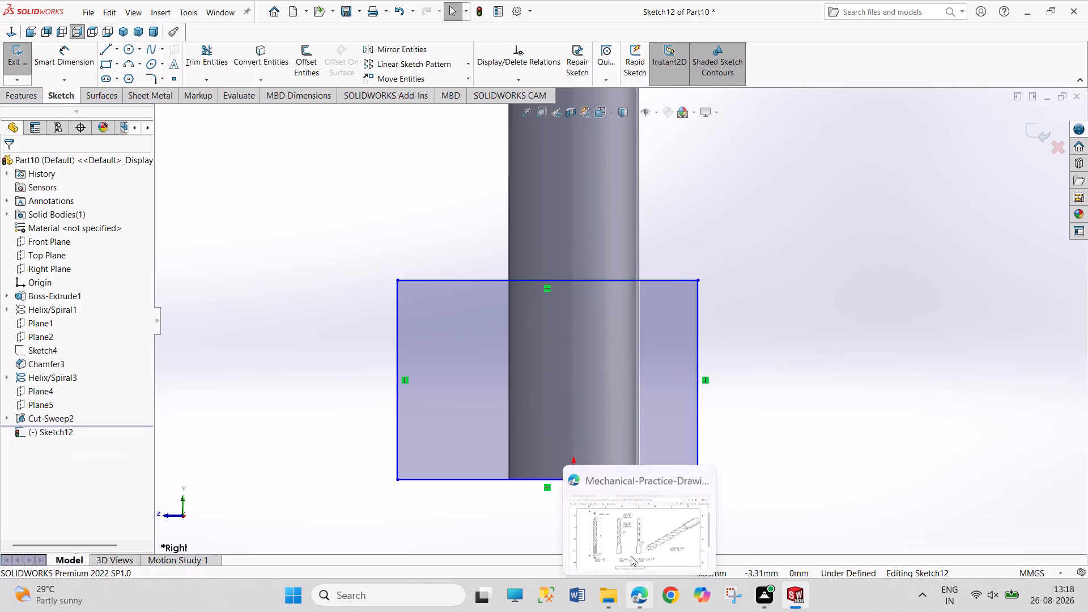
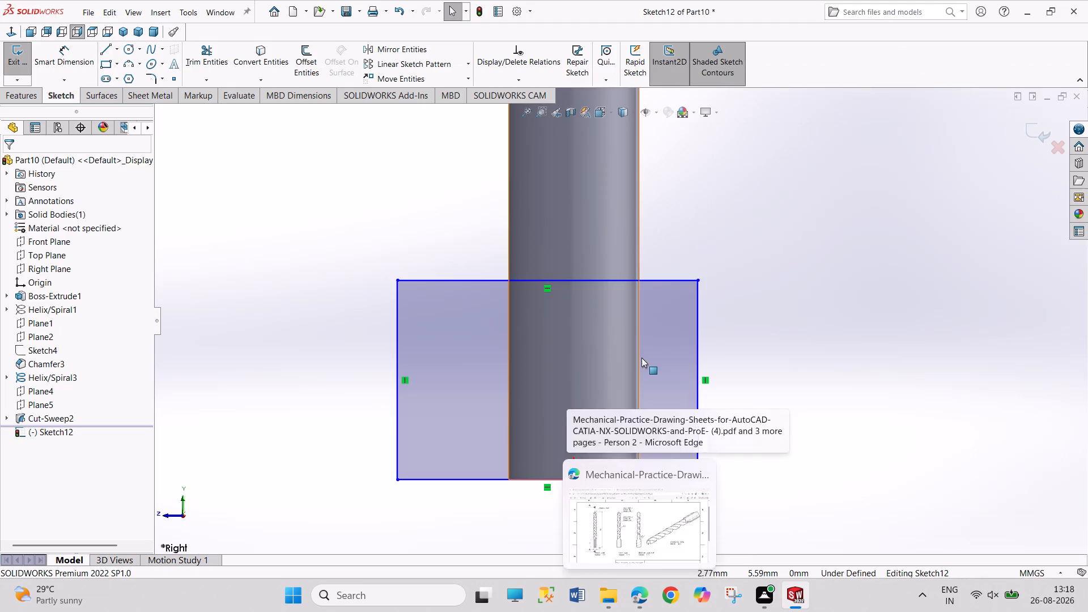
Switch to the drill bit drawing in Microsoft Edge, examine the shank and fin dimensions across its views, and return to SOLIDWORKS.
scroll(758, 371, "up", 9)
scroll(713, 283, "up", 5)
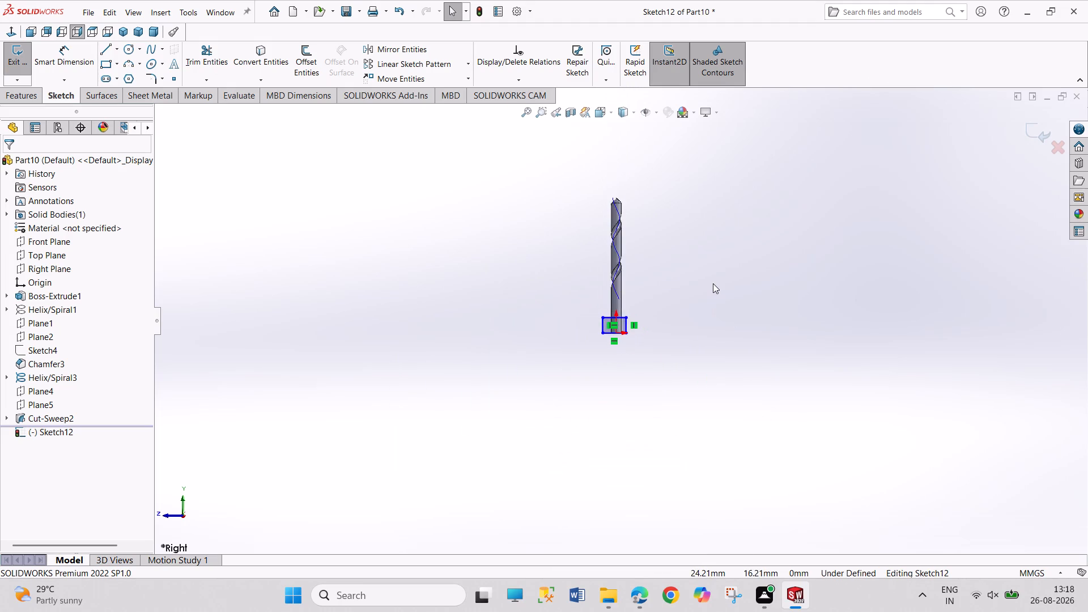
scroll(711, 287, "down", 5)
scroll(428, 436, "down", 1)
scroll(390, 381, "down", 1)
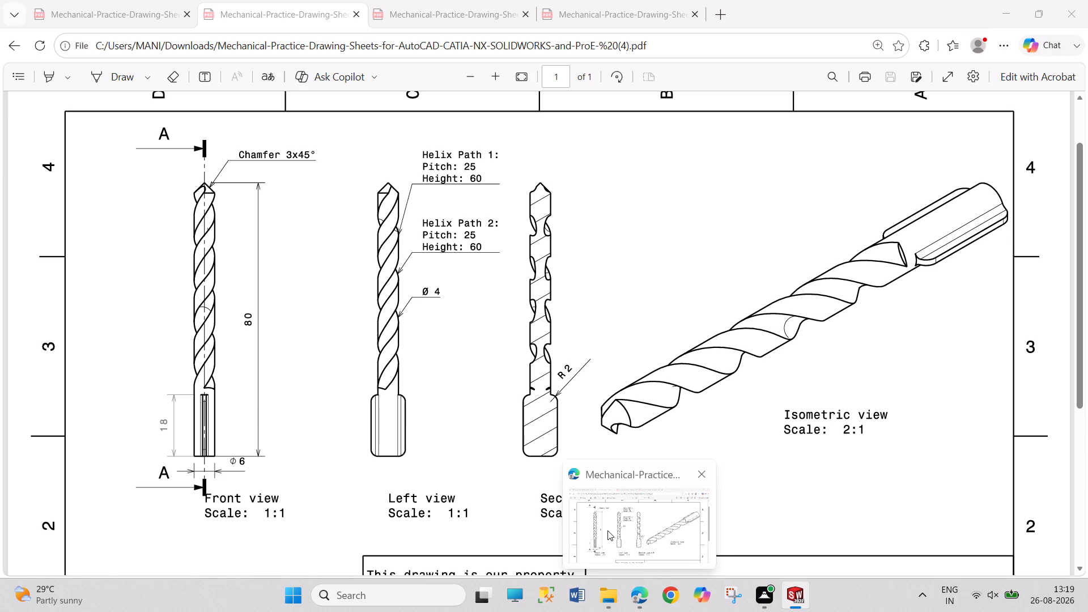
left_click(607, 530)
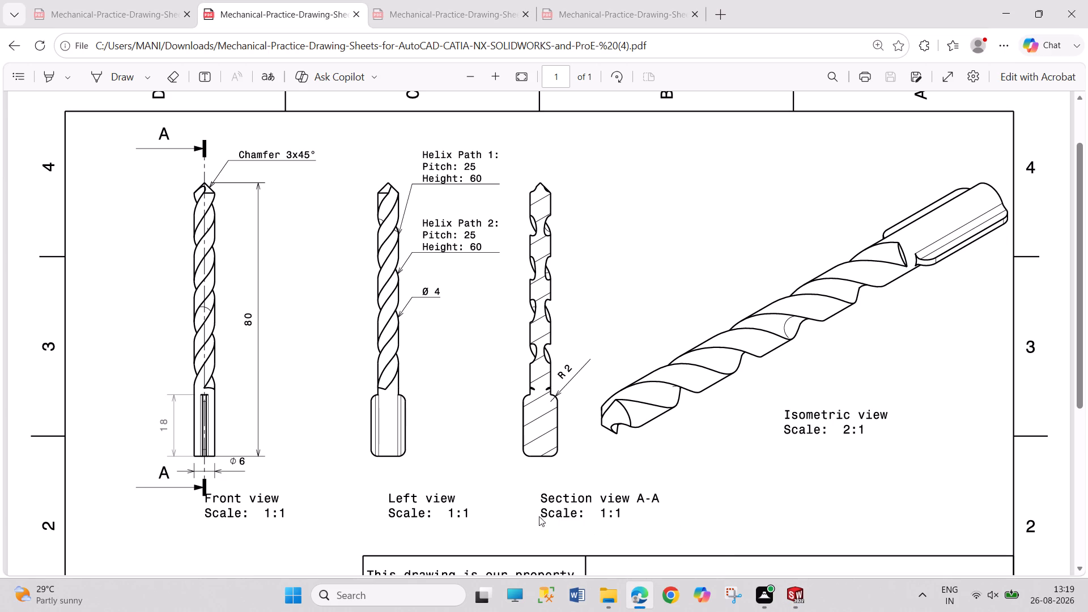
scroll(532, 437, "down", 1)
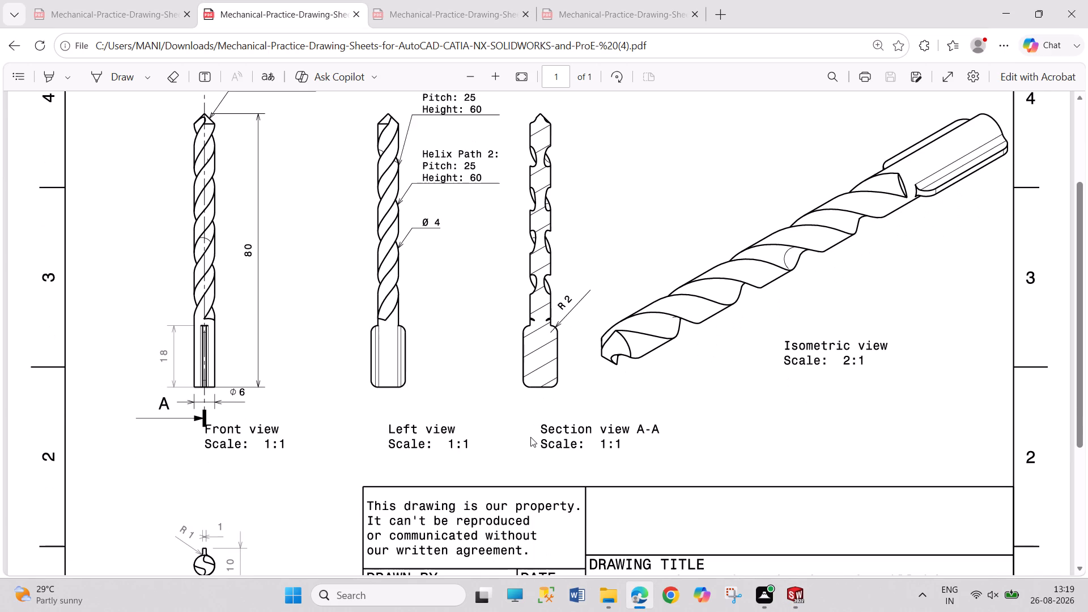
scroll(530, 437, "down", 2)
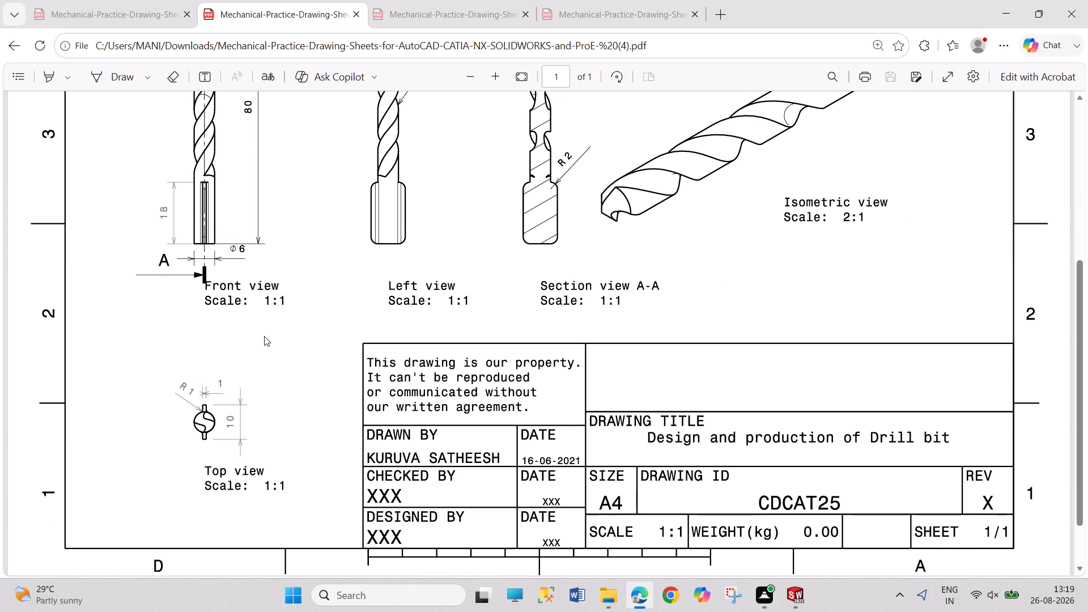
scroll(257, 339, "down", 2)
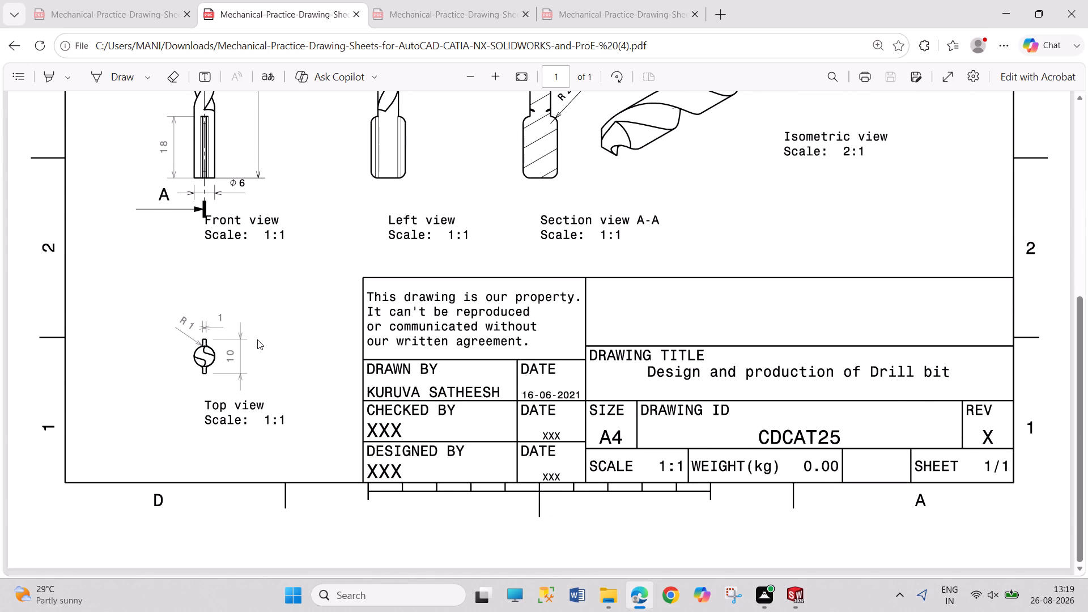
scroll(346, 299, "up", 1)
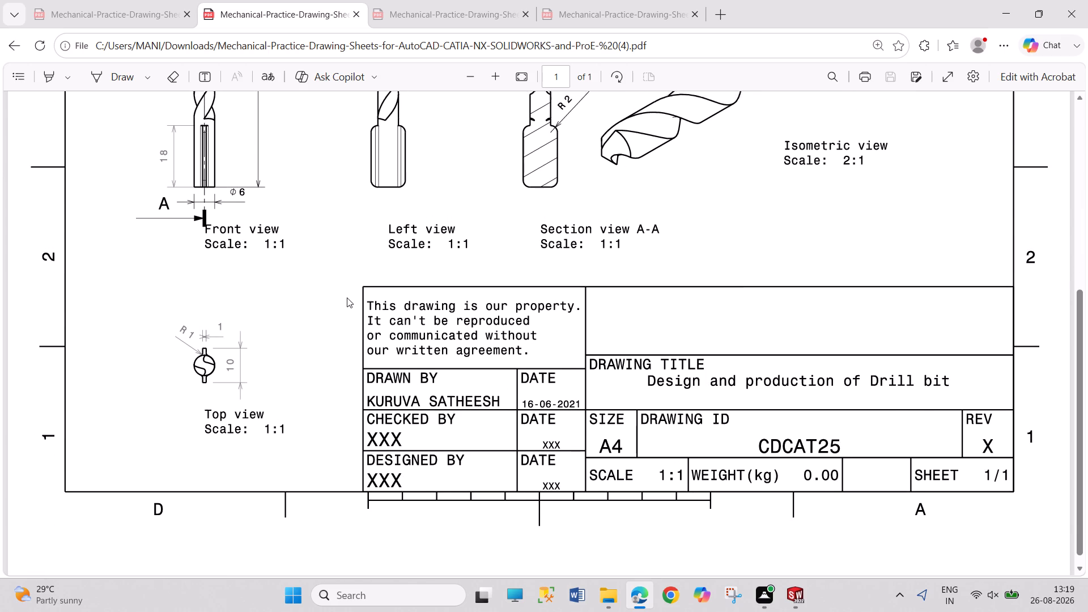
scroll(347, 297, "up", 1)
left_click(500, 77)
left_click(511, 65)
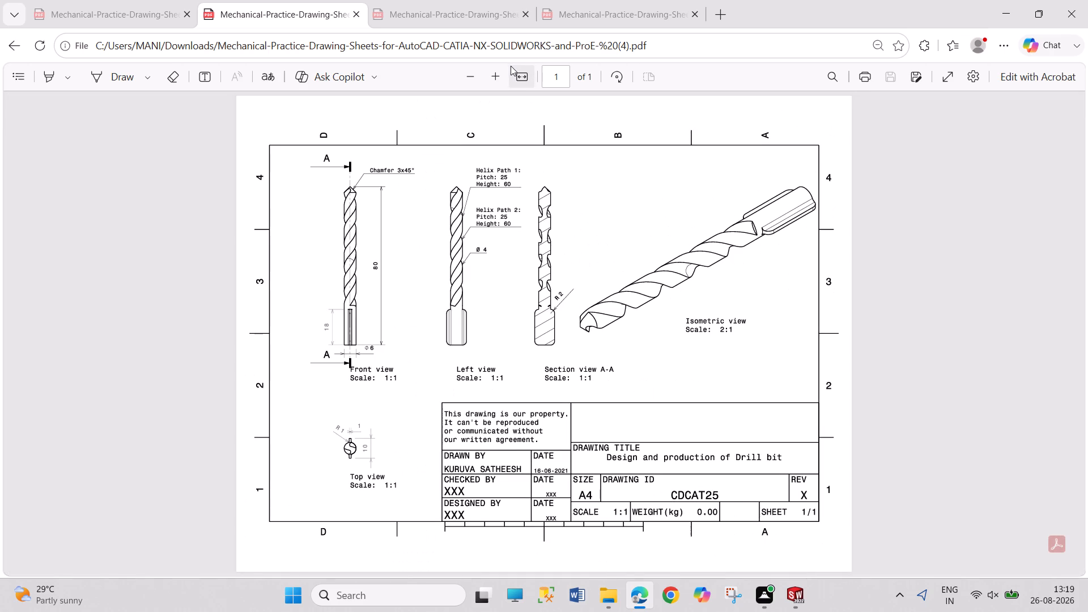
triple_click(494, 84)
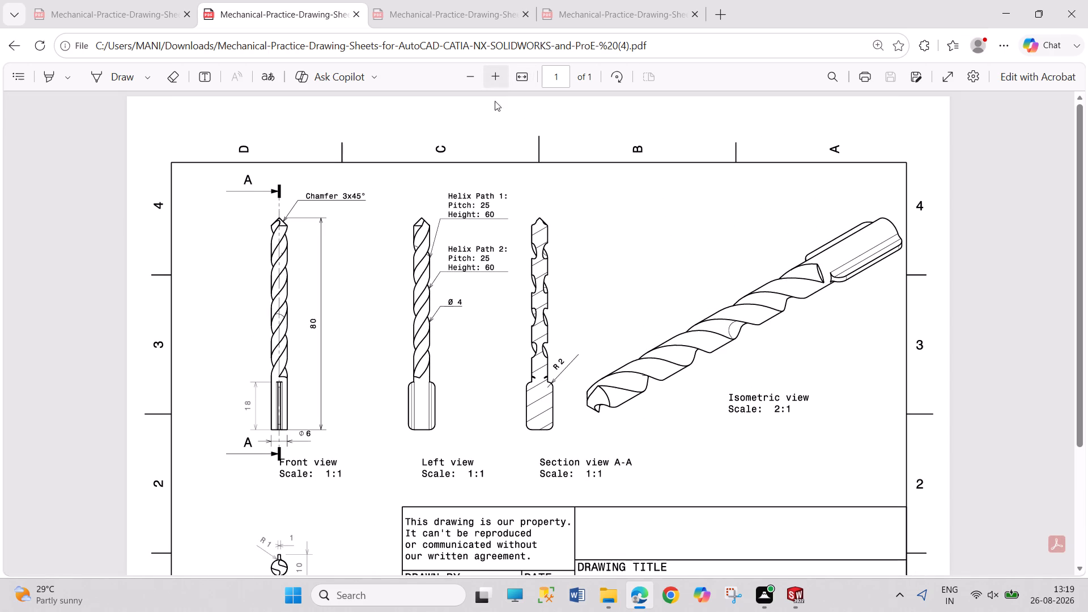
scroll(369, 426, "down", 2)
double_click(499, 70)
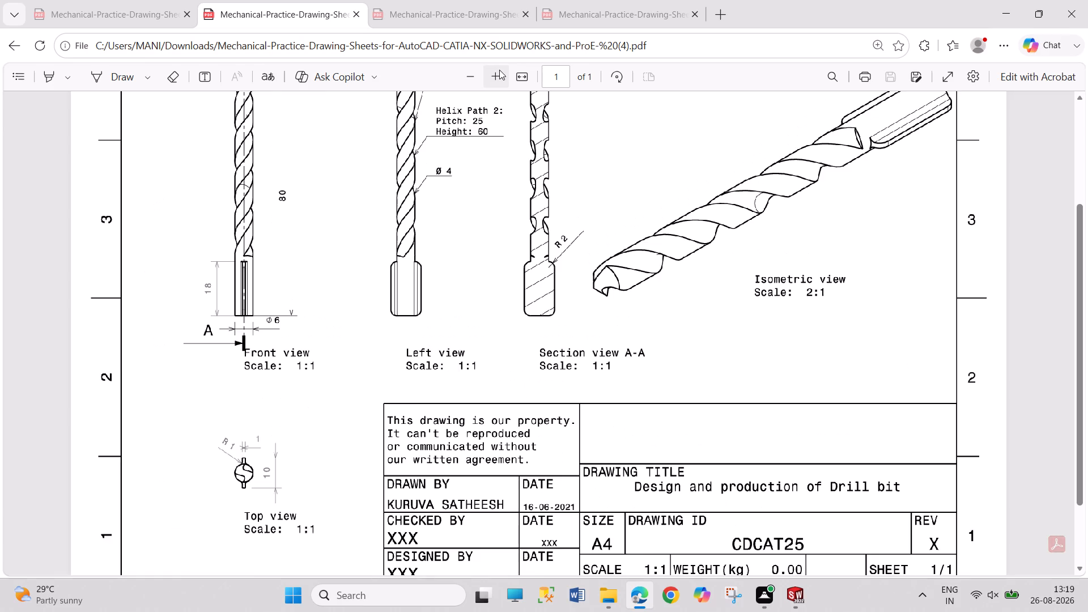
scroll(467, 379, "down", 1)
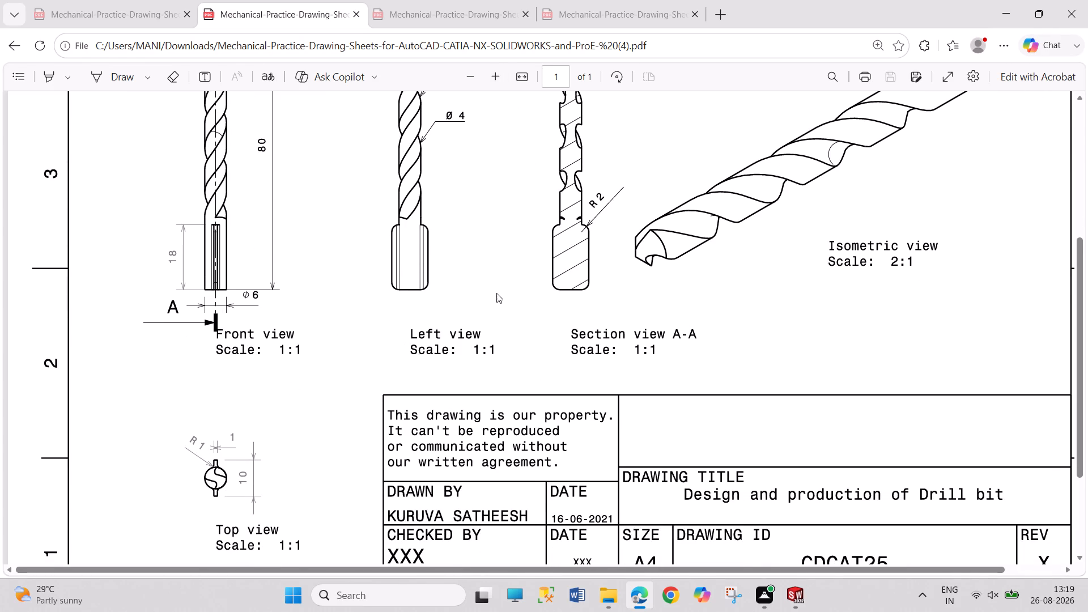
scroll(482, 275, "up", 1)
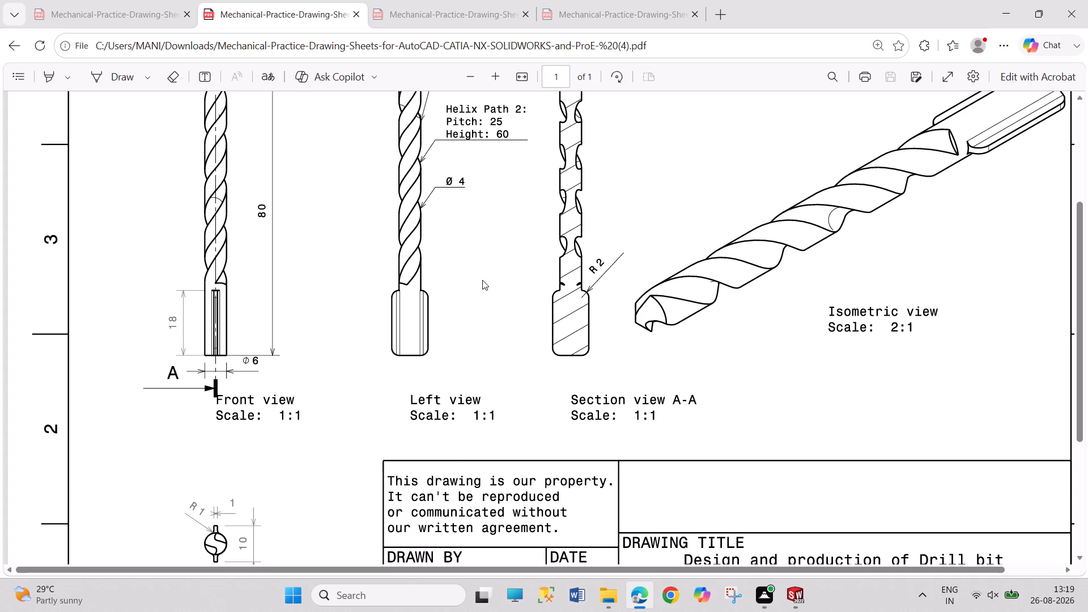
scroll(851, 376, "up", 1)
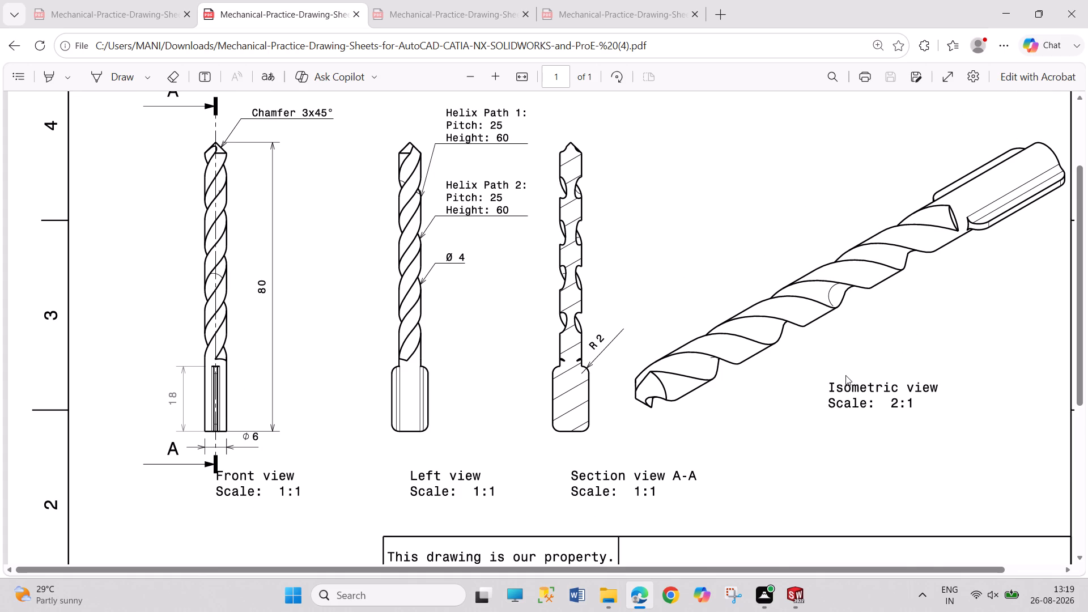
left_click(799, 591)
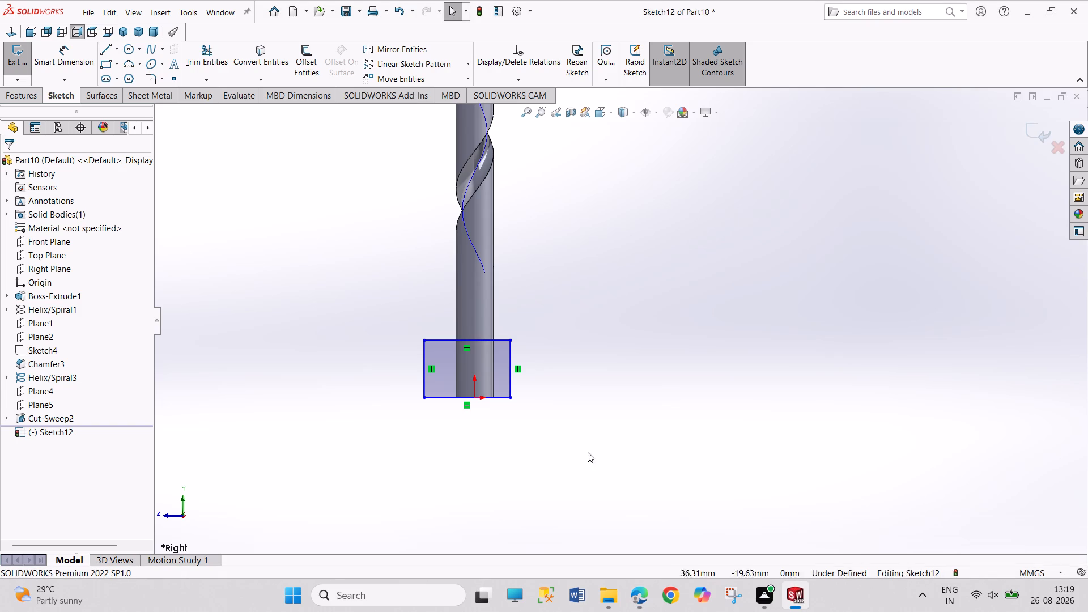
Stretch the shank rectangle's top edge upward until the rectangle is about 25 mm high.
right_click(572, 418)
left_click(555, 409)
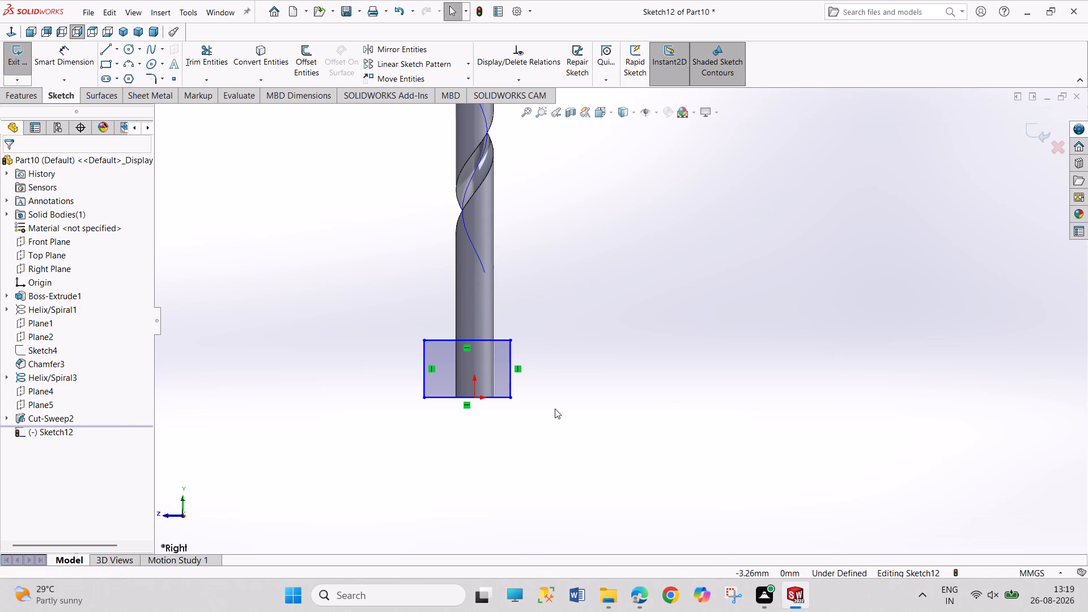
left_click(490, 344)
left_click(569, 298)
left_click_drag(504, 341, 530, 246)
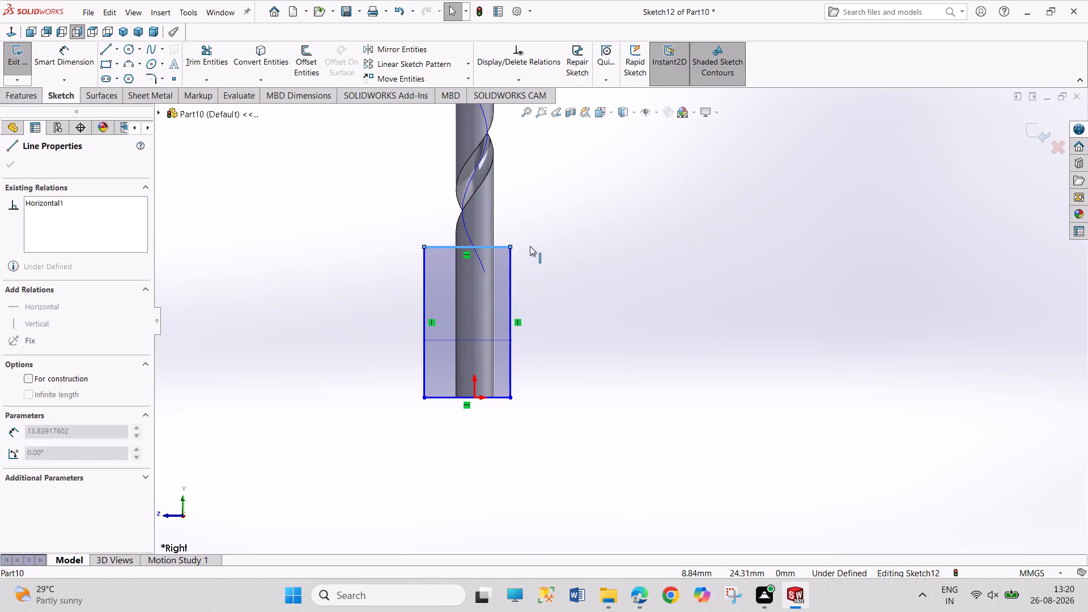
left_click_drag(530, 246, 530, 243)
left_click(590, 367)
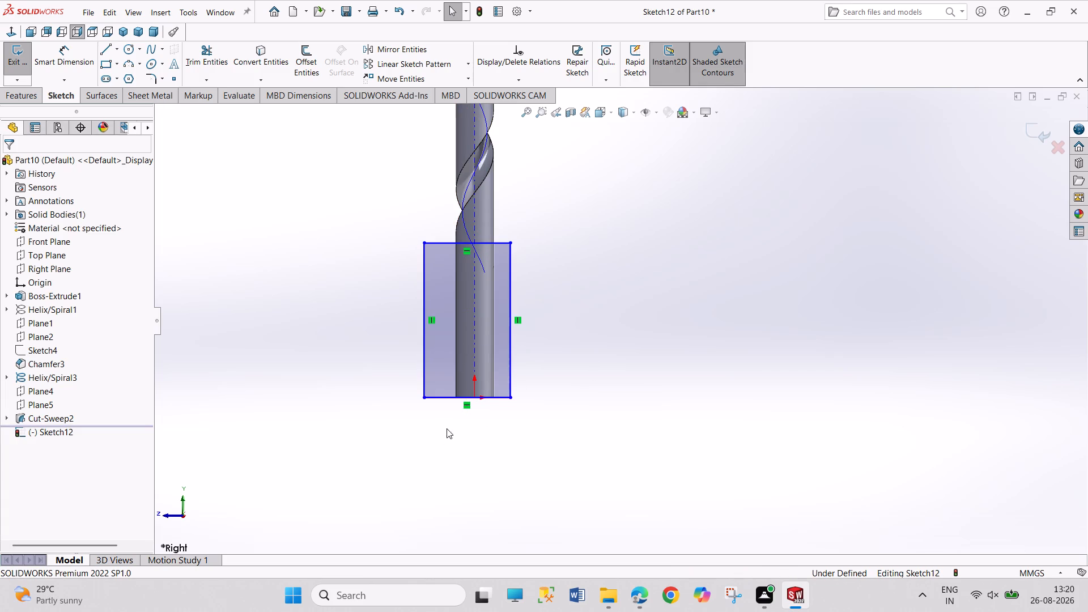
Make the midpoint of the rectangle's bottom line coincident with the origin.
left_click(465, 396)
left_click(477, 399, "ctrl")
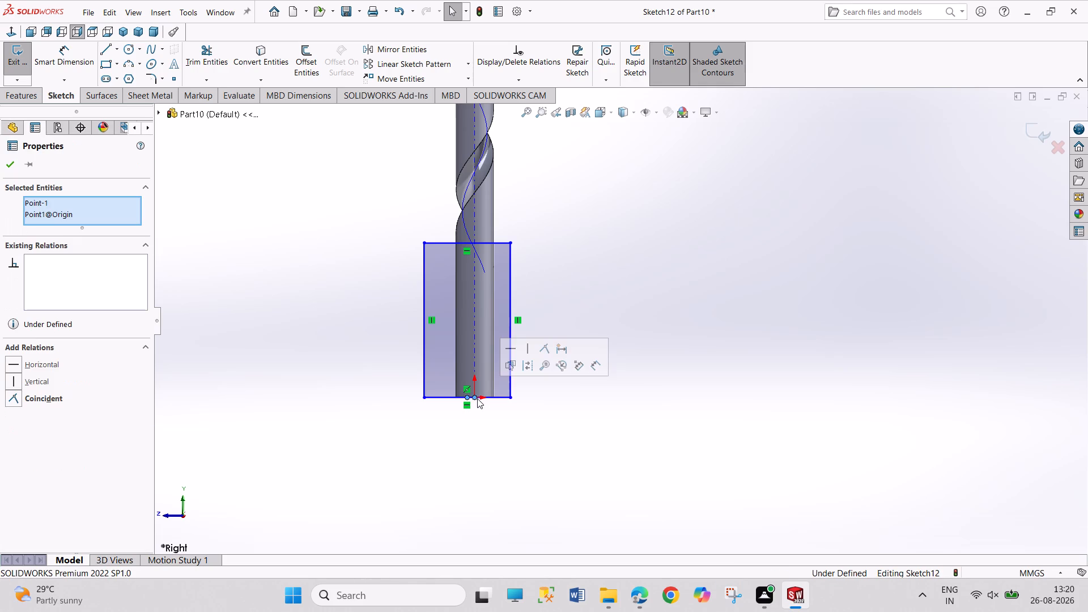
left_click(542, 352)
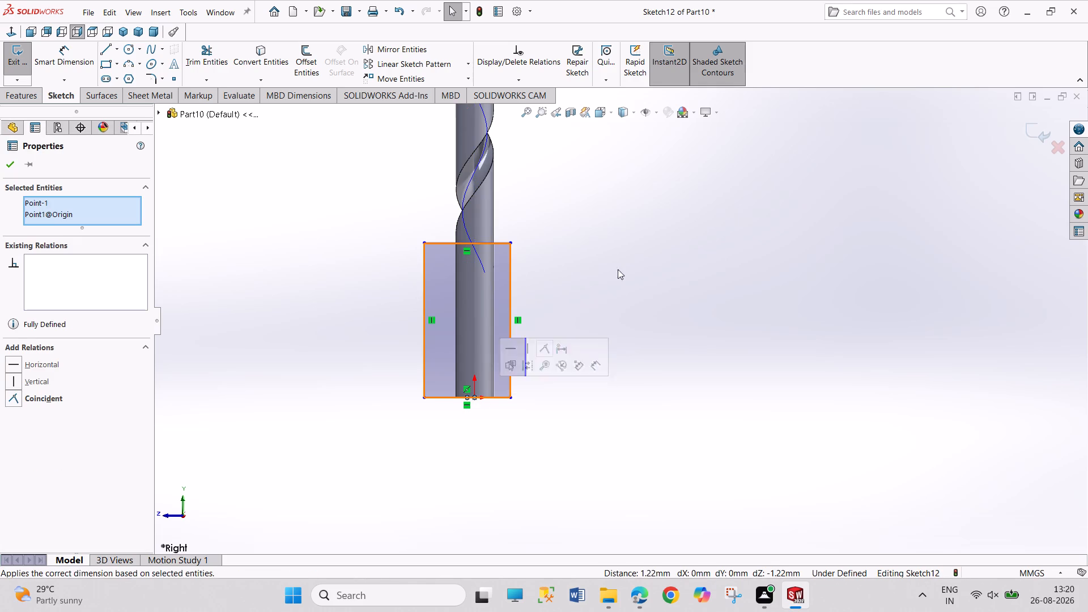
left_click(627, 258)
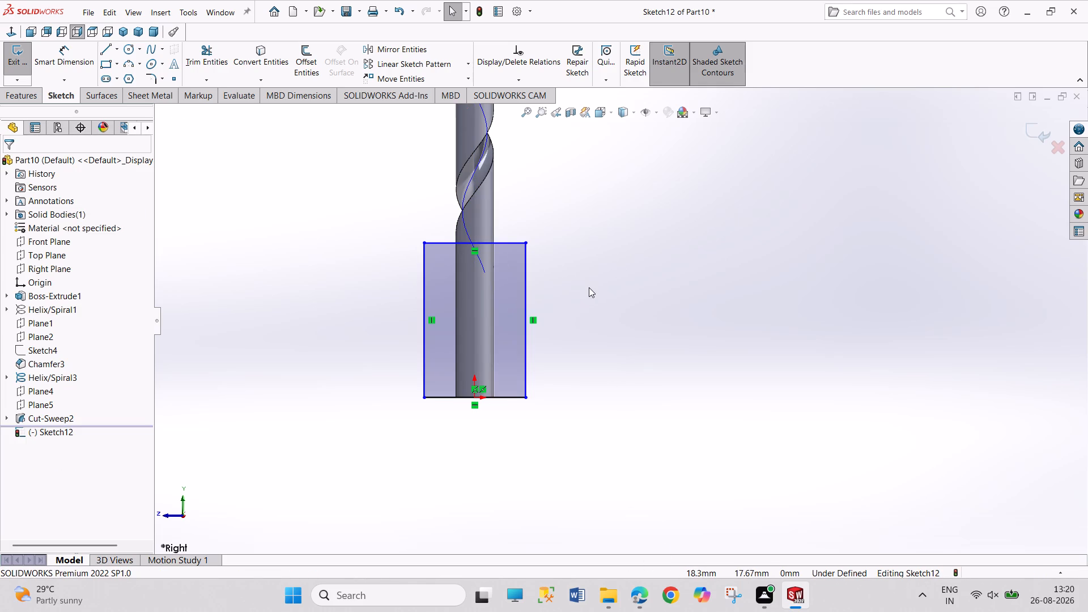
Dimension the rectangle's bottom line with a width of 12 mm.
right_click_drag(597, 290, 629, 127)
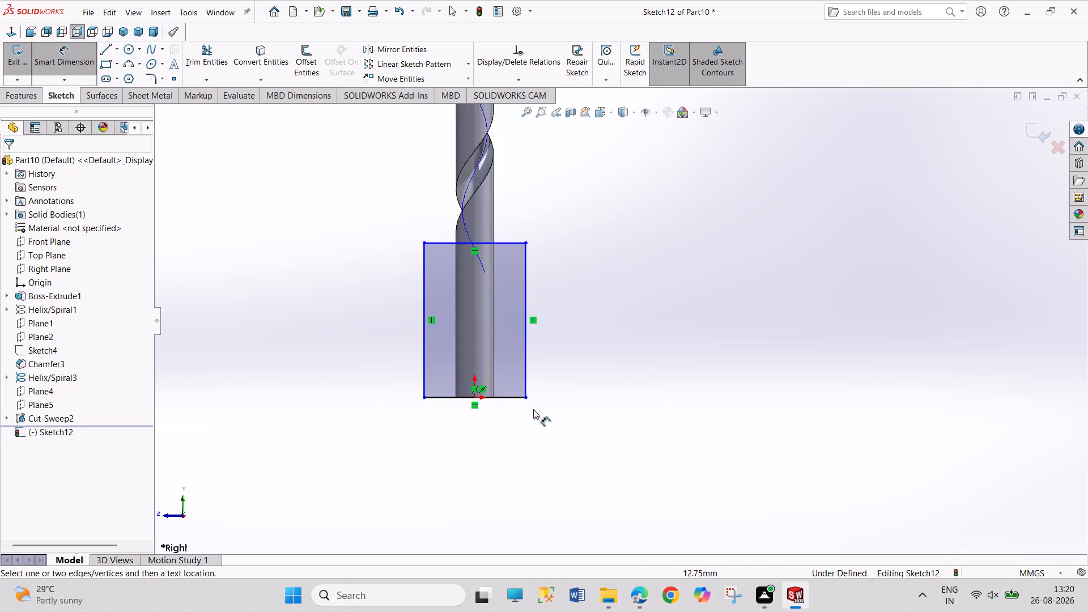
left_click(501, 398)
left_click_drag(488, 432, 495, 433)
key("1")
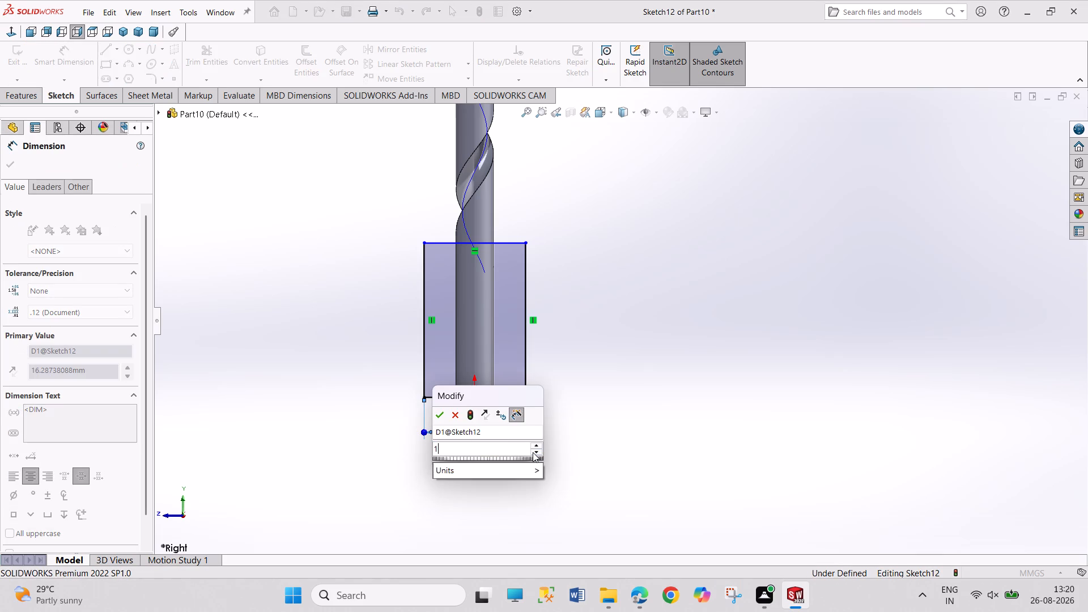
key("2")
key("Return")
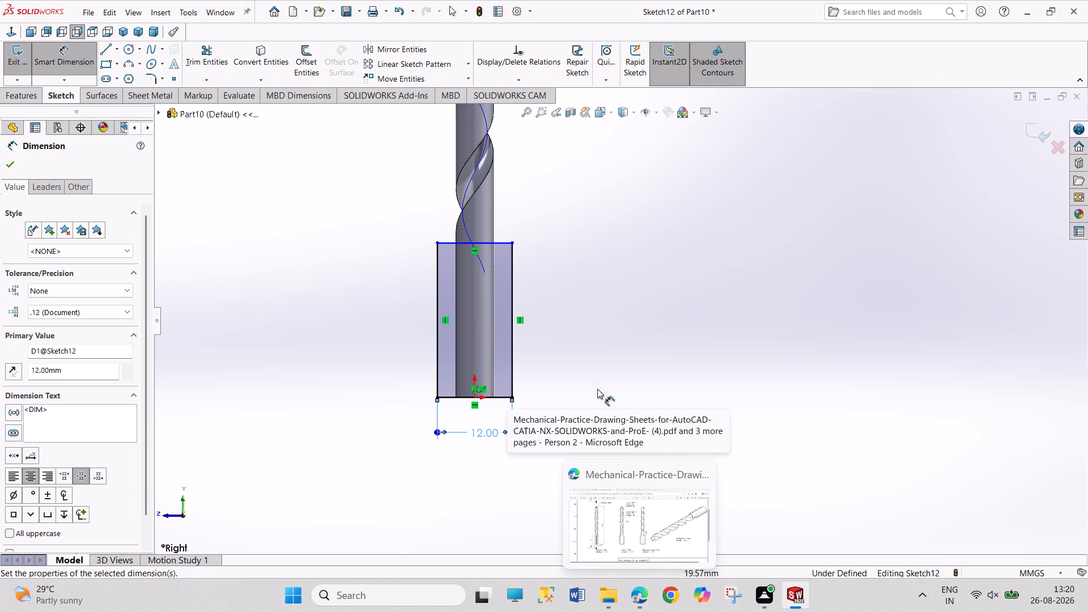
Dimension the rectangle's vertical side with a height of 18 mm and exit the sketch.
left_click(511, 339)
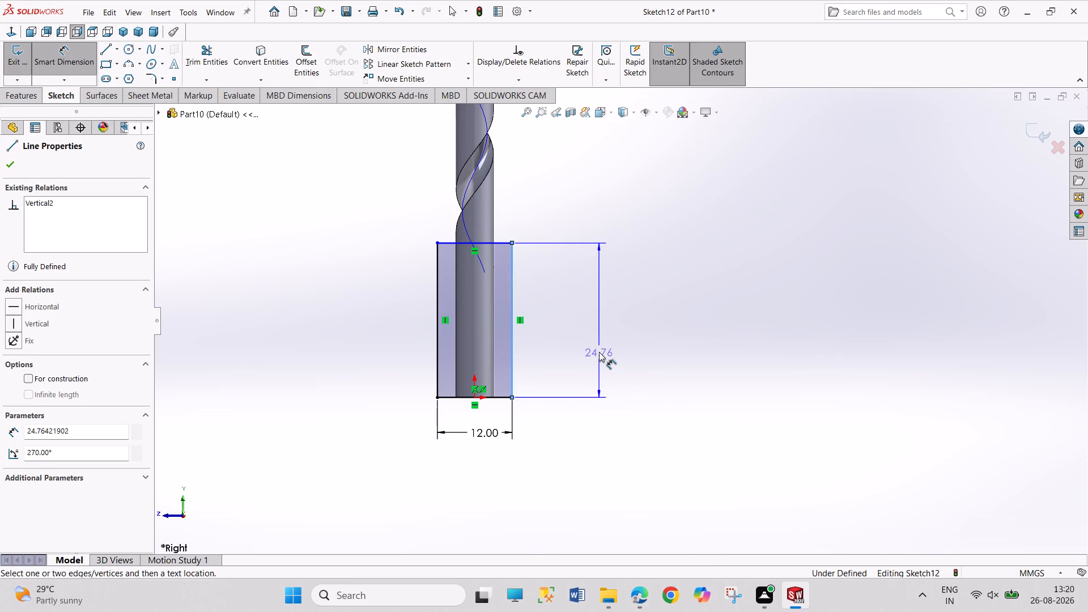
left_click(599, 352)
type("18")
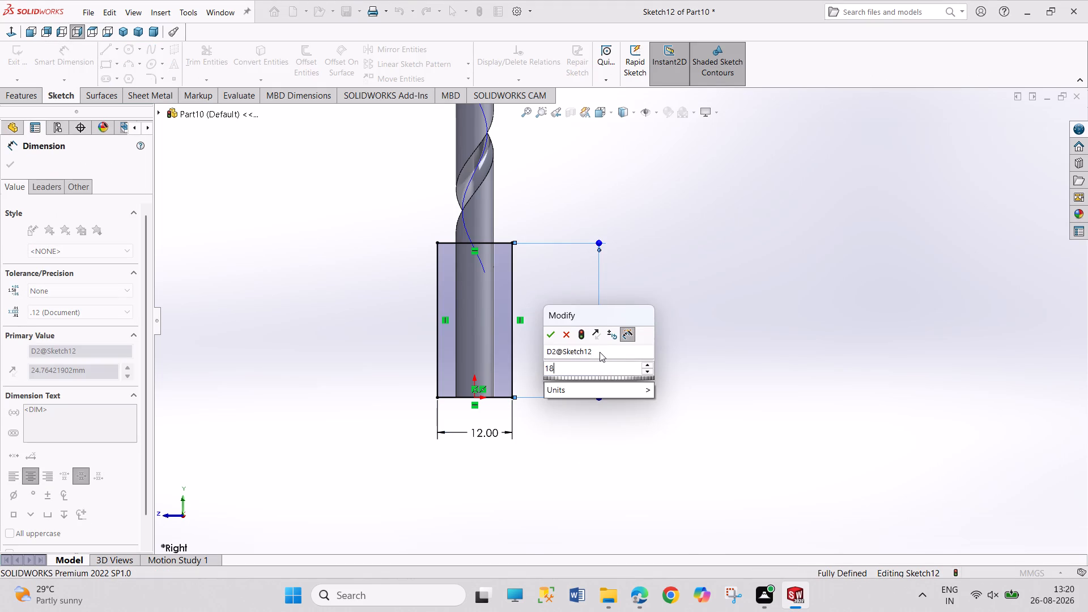
key("Return")
right_click(759, 351)
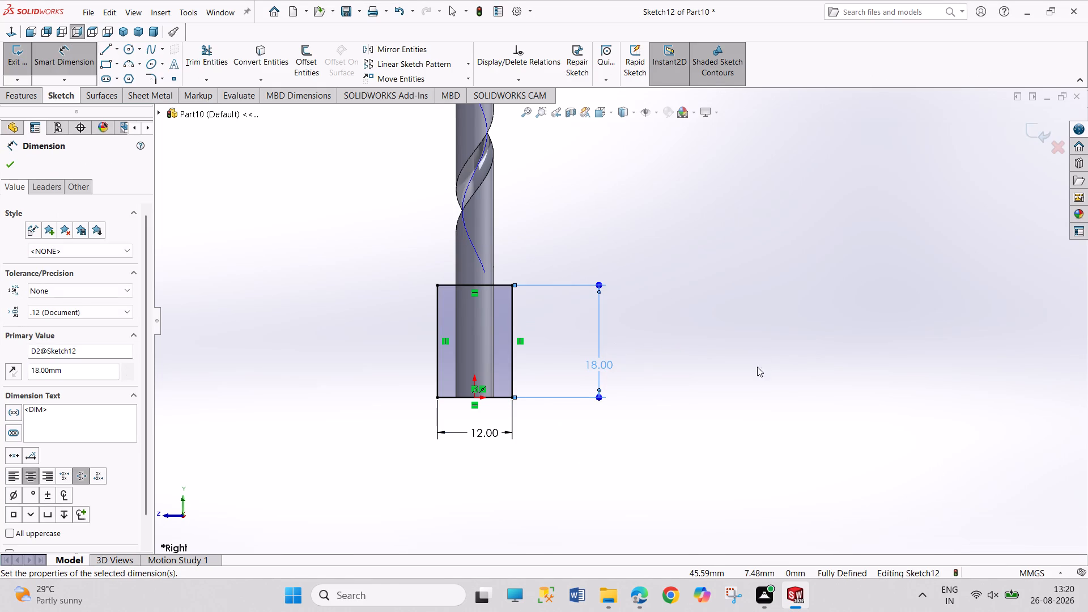
left_click(768, 394)
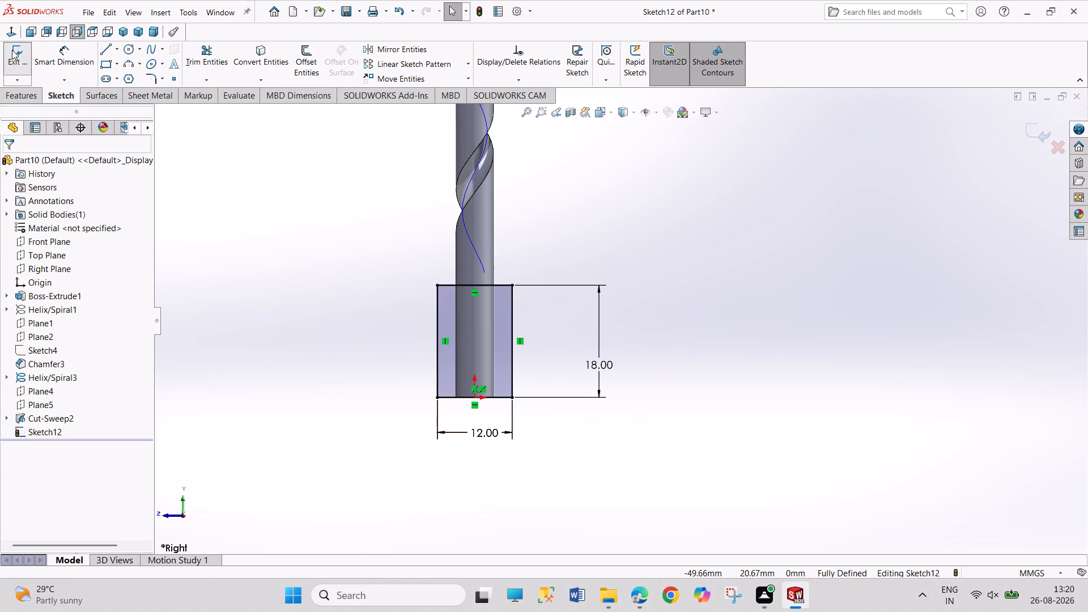
left_click(12, 51)
Extrude the shank rectangle as a boss with a Mid Plane end condition and 2 mm depth, merged with the drill body.
middle_click_drag(341, 277, 384, 392)
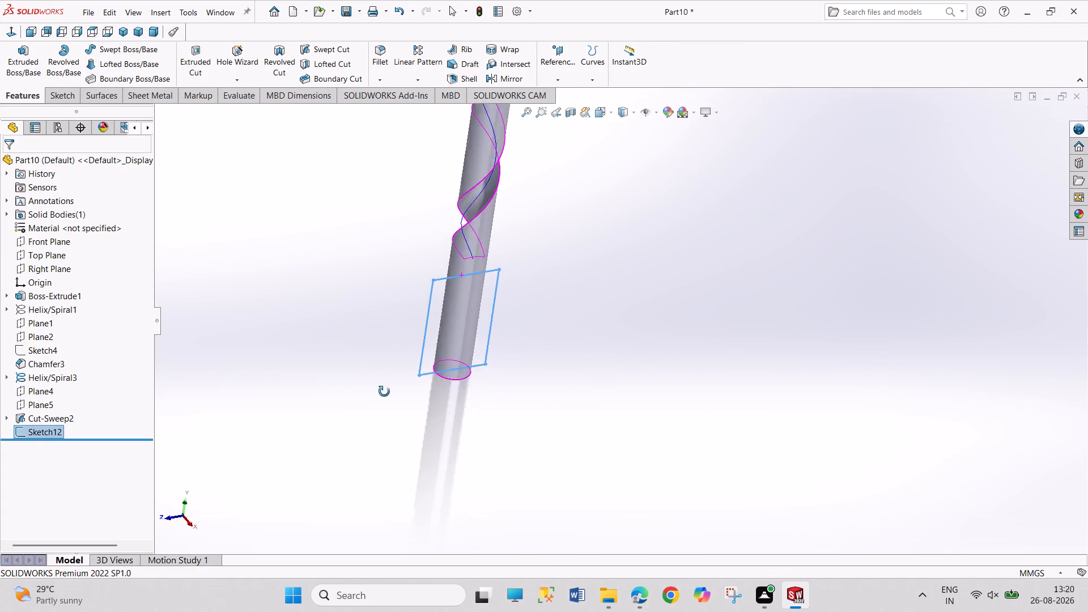
middle_click_drag(384, 392, 394, 420)
left_click(36, 62)
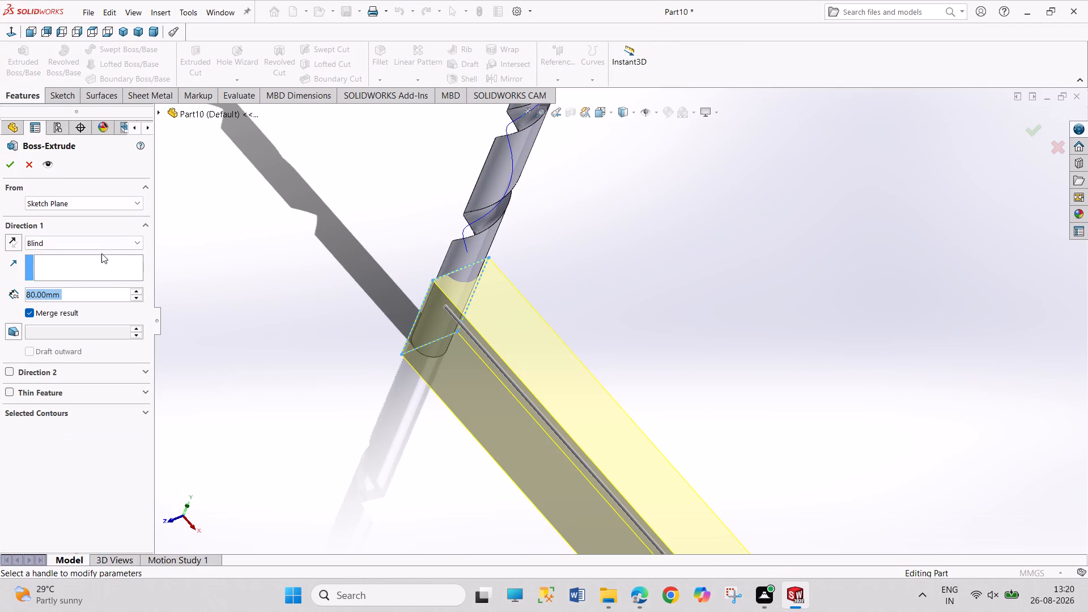
left_click(100, 241)
left_click(108, 313)
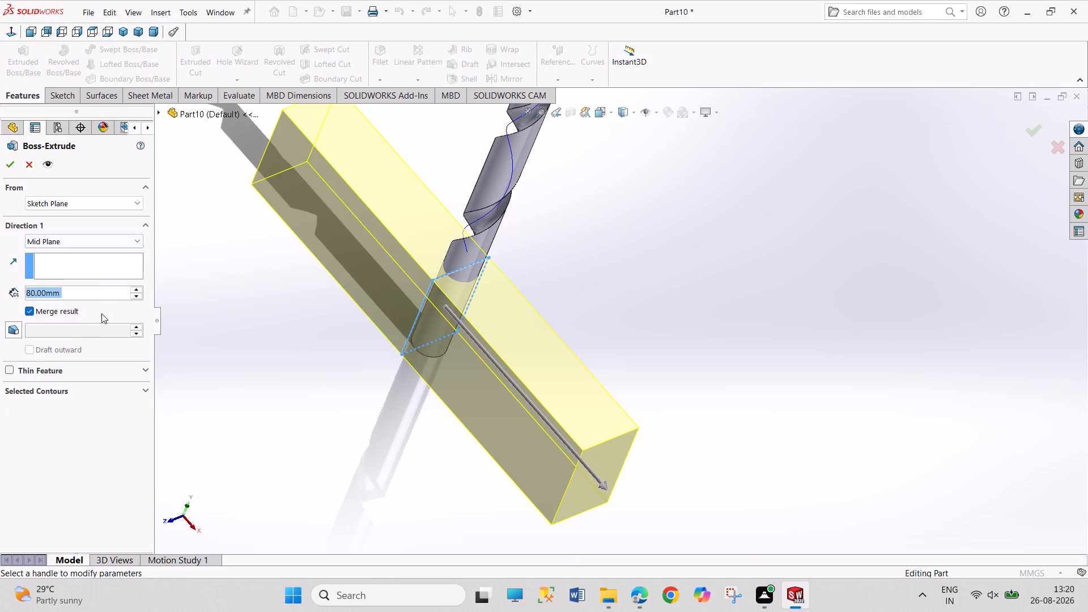
key("2")
key("Return")
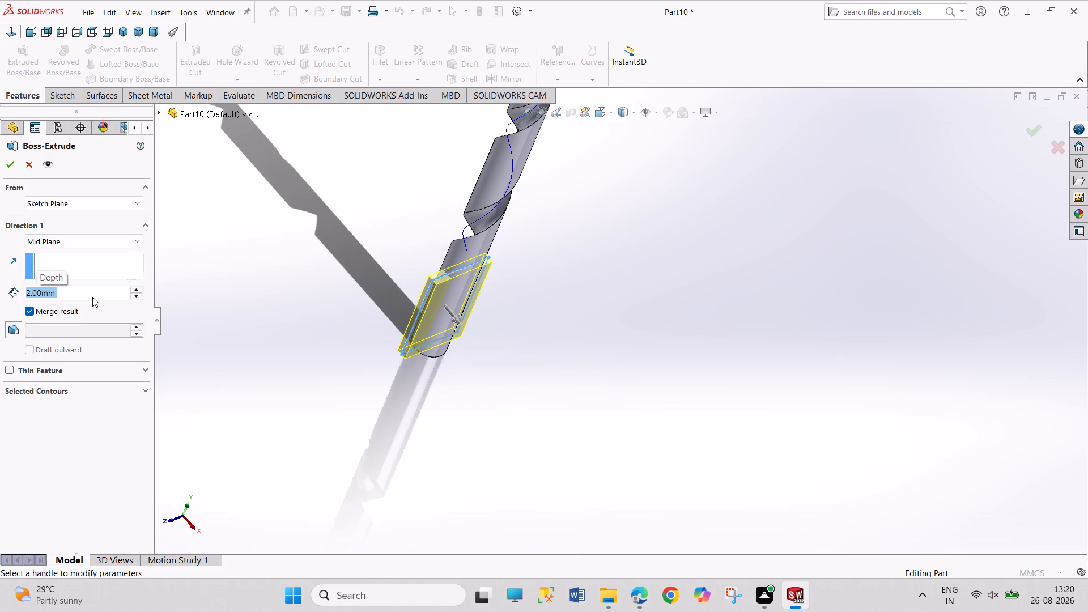
left_click(14, 161)
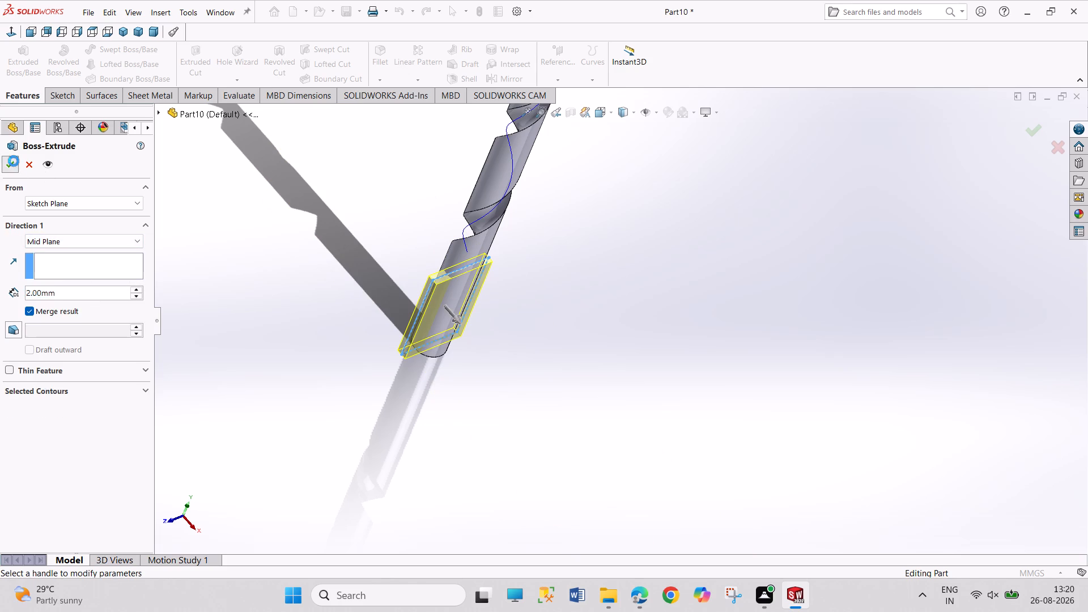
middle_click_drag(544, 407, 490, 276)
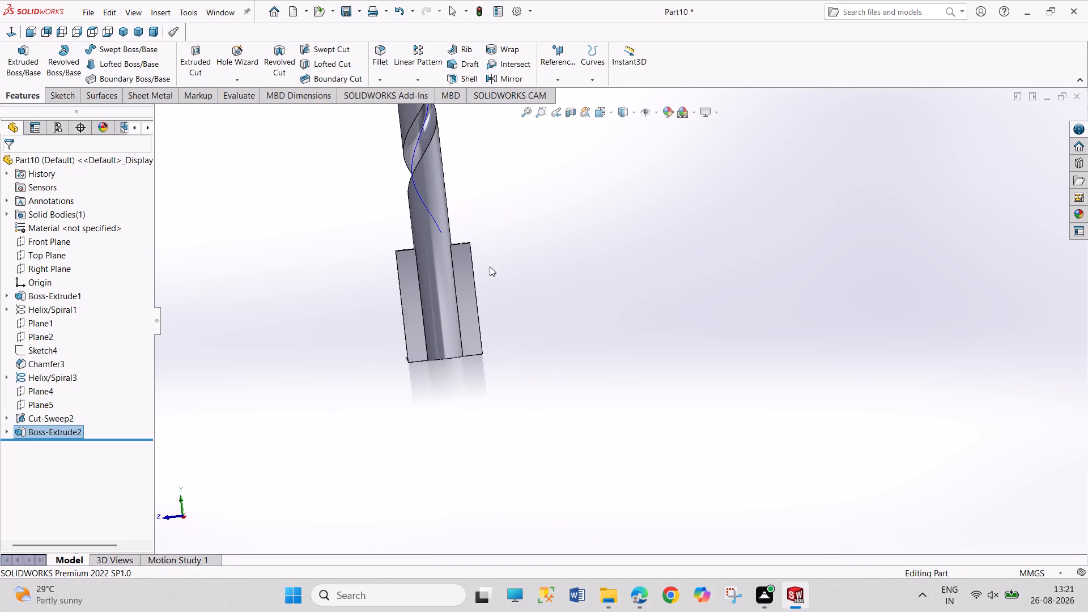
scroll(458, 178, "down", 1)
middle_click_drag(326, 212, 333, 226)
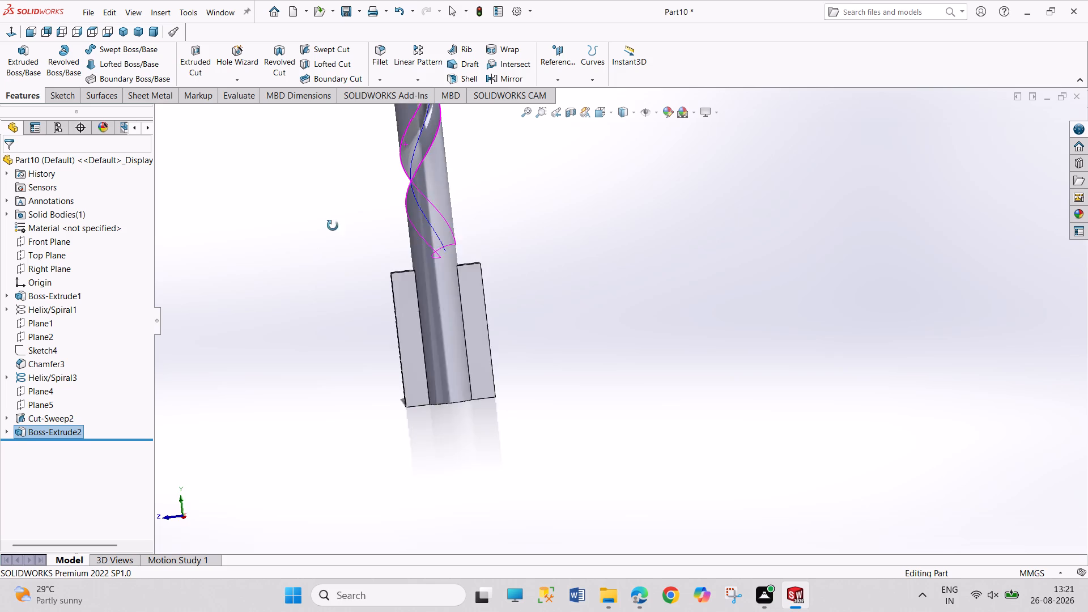
Fillet the upper outer edge of one shank fin with a 2 mm radius.
middle_click_drag(333, 226, 350, 262)
middle_click(350, 262)
scroll(358, 227, "down", 3)
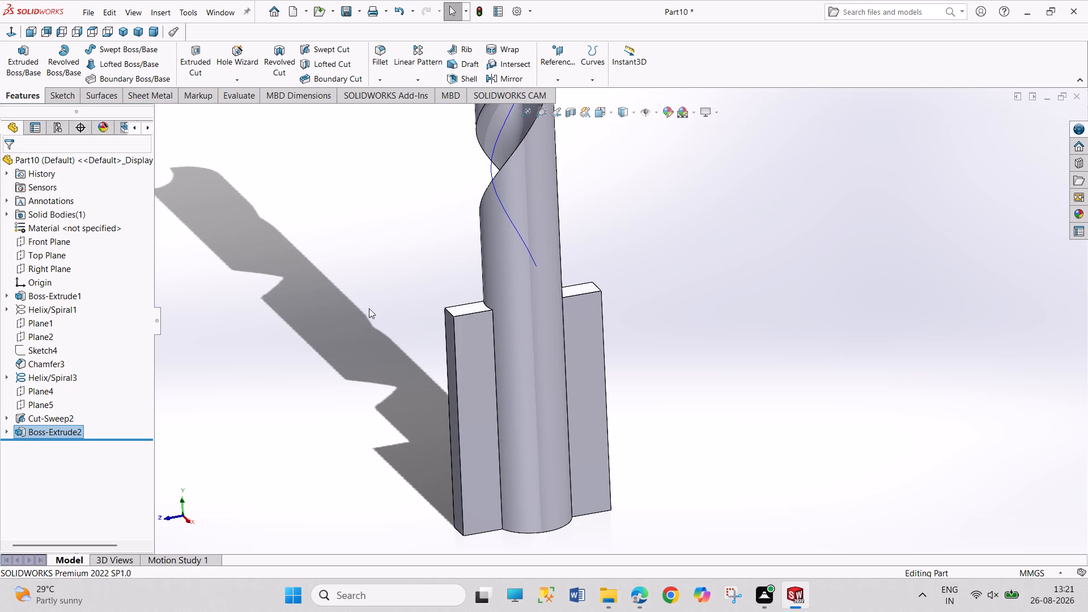
scroll(377, 296, "down", 3)
middle_click_drag(404, 338, 465, 347)
scroll(465, 347, "up", 1)
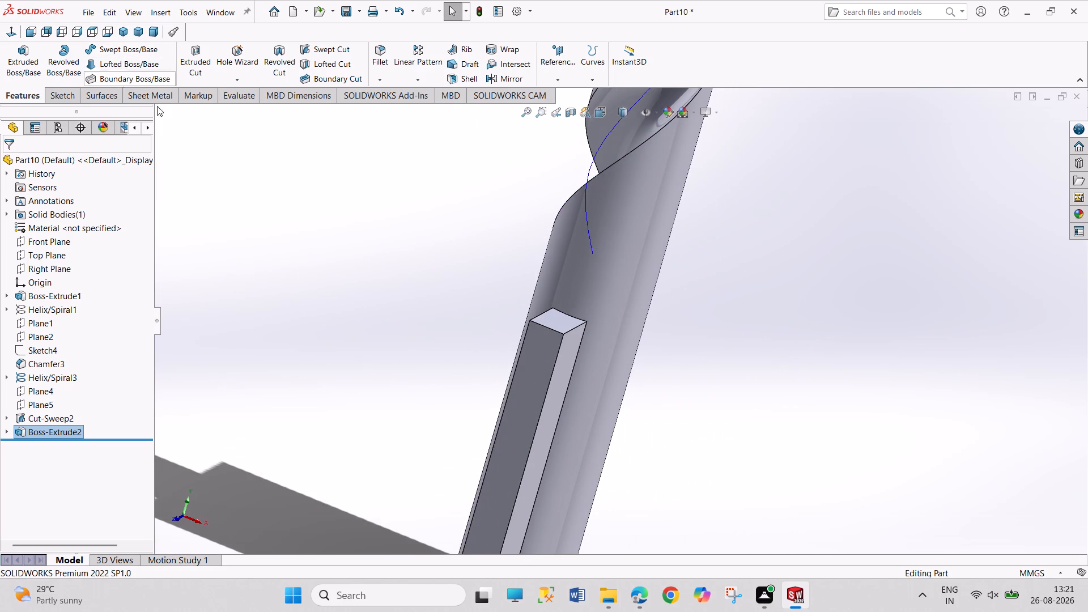
left_click(374, 63)
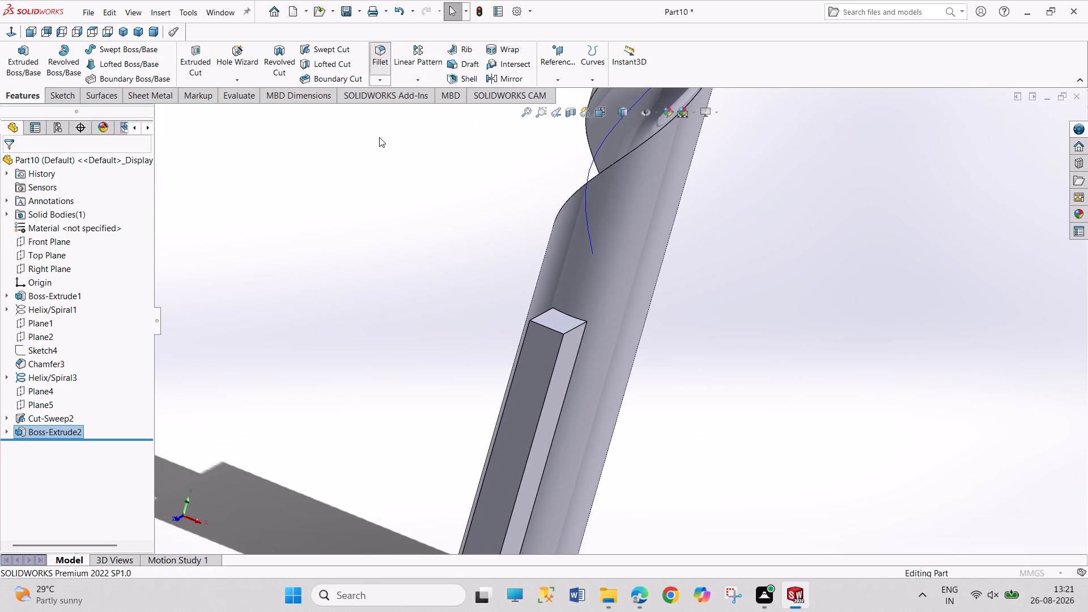
left_click(545, 328)
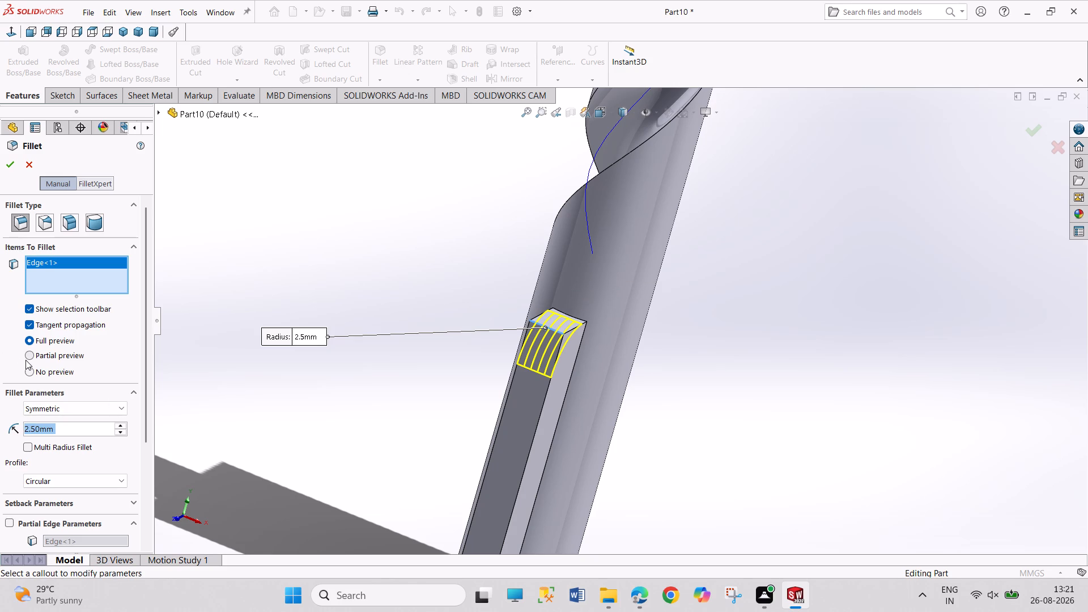
key("2")
key("Return")
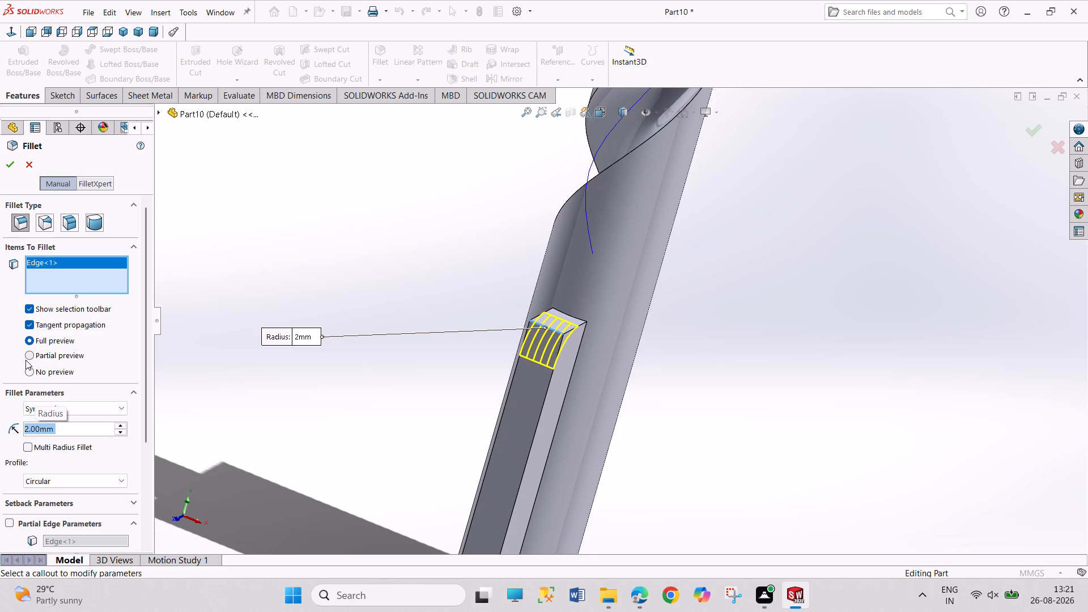
left_click(7, 167)
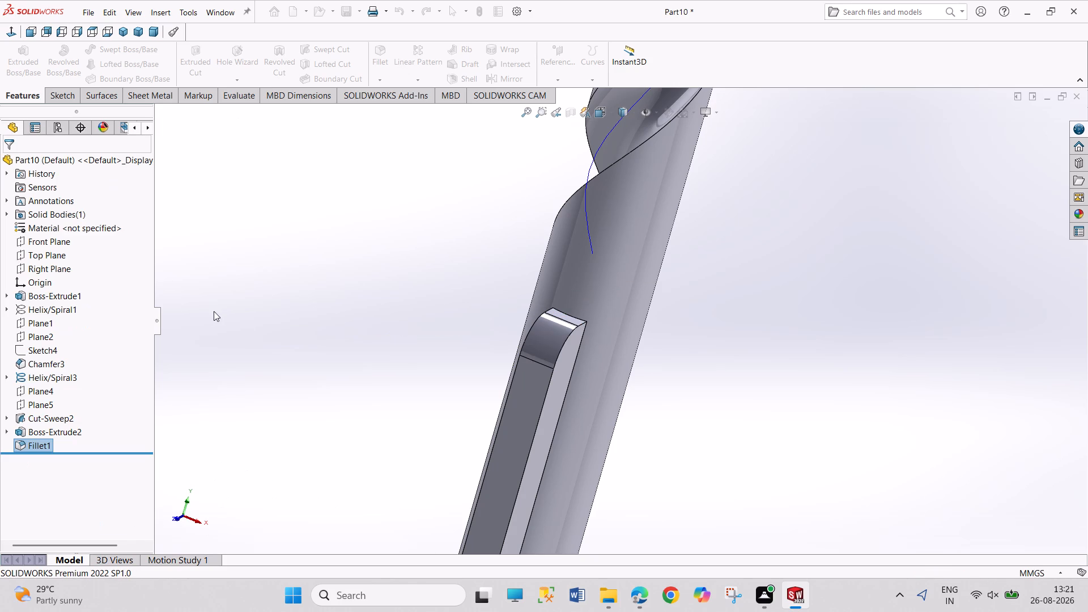
Fillet the upper outer edge of the opposite shank fin with a 2 mm radius.
middle_click_drag(325, 381, 220, 342)
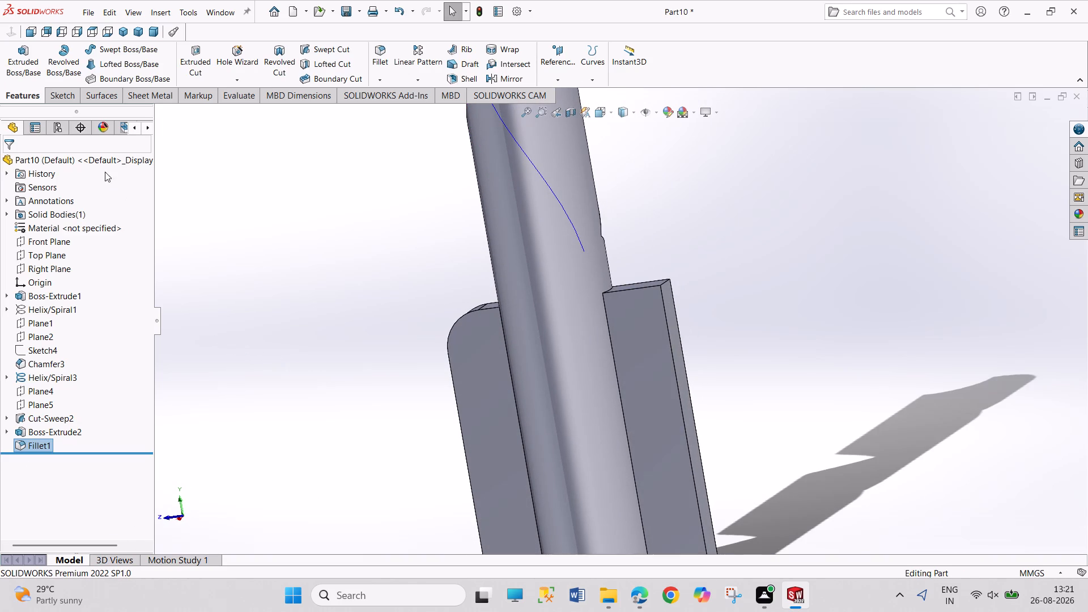
left_click(382, 57)
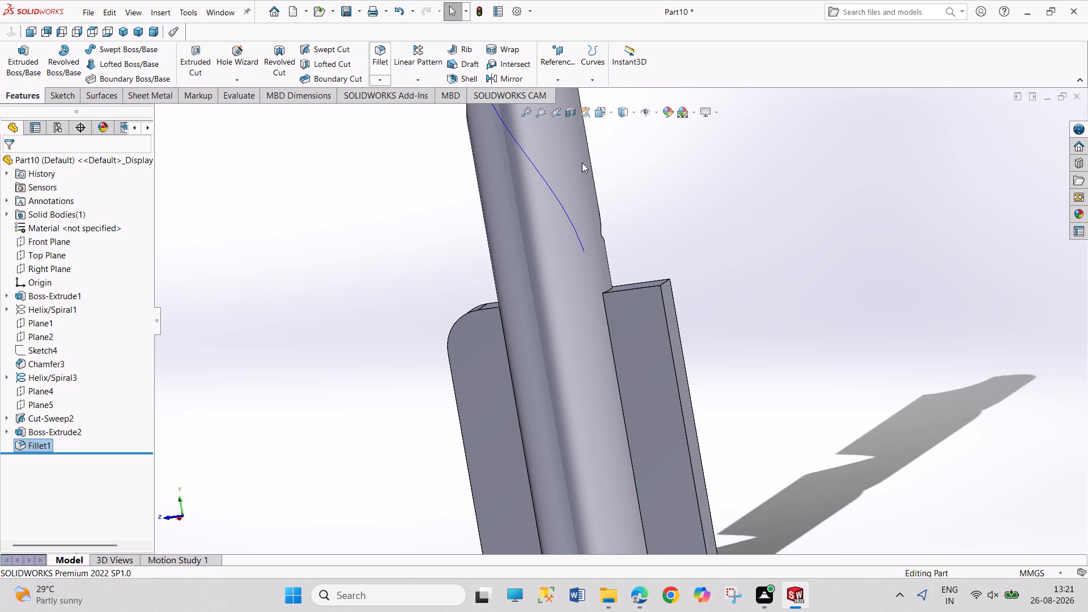
left_click(665, 281)
left_click(6, 159)
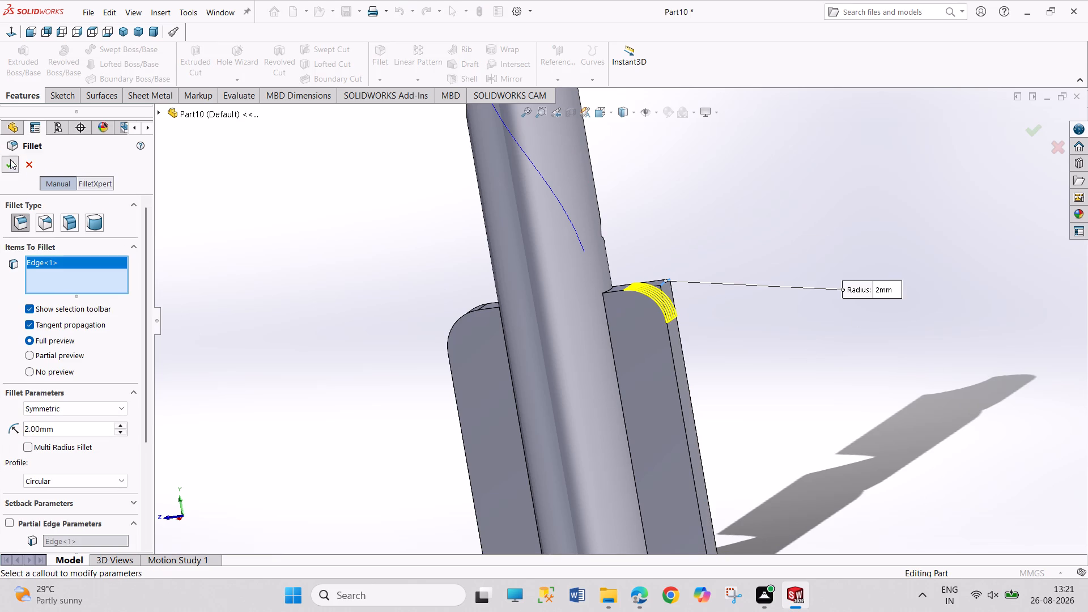
Examine the filleted shank fins and the bottom end of the drill bit from several angles.
middle_click_drag(354, 268, 435, 259)
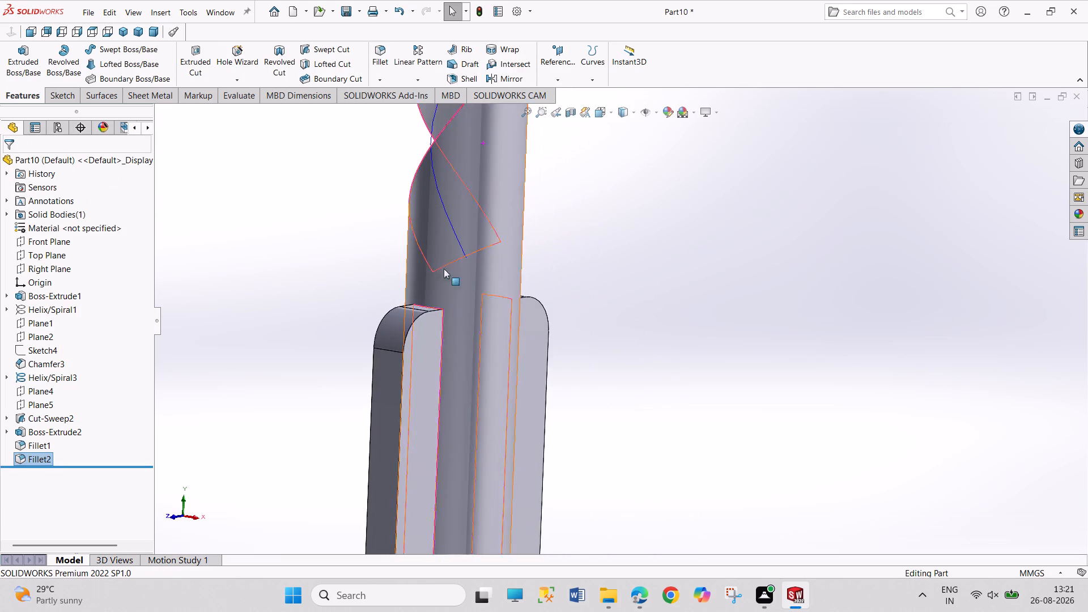
scroll(471, 338, "up", 4)
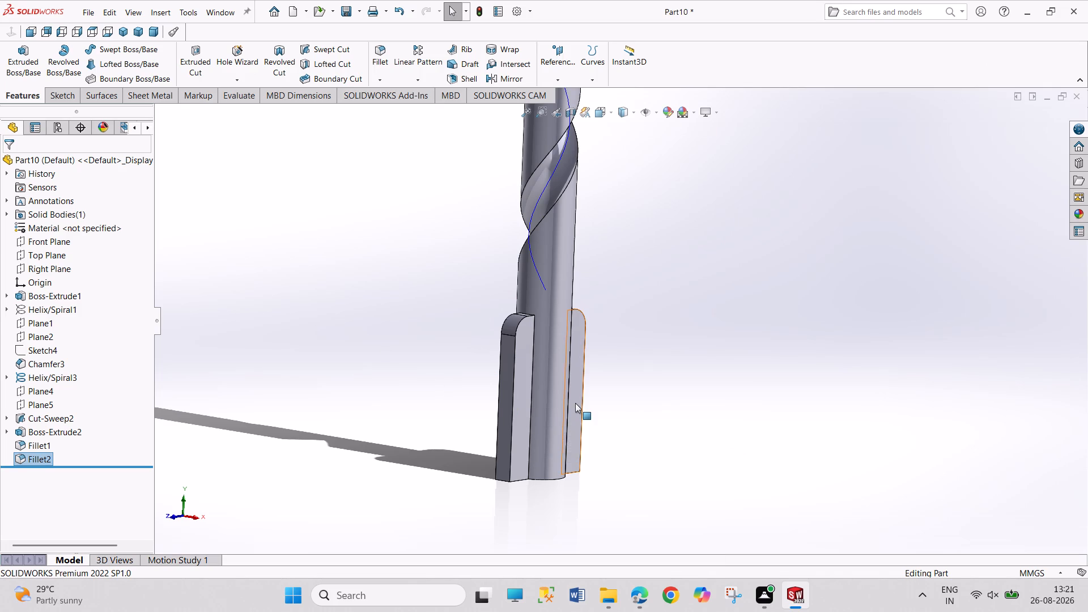
middle_click_drag(575, 403, 518, 372)
scroll(547, 512, "up", 1)
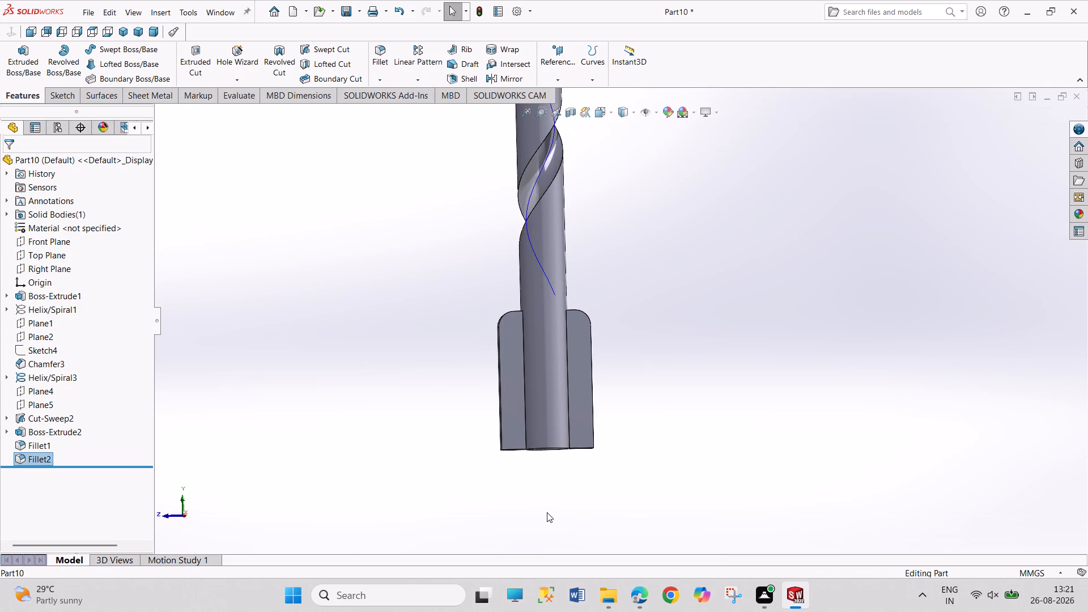
scroll(552, 306, "down", 2)
scroll(575, 433, "down", 2)
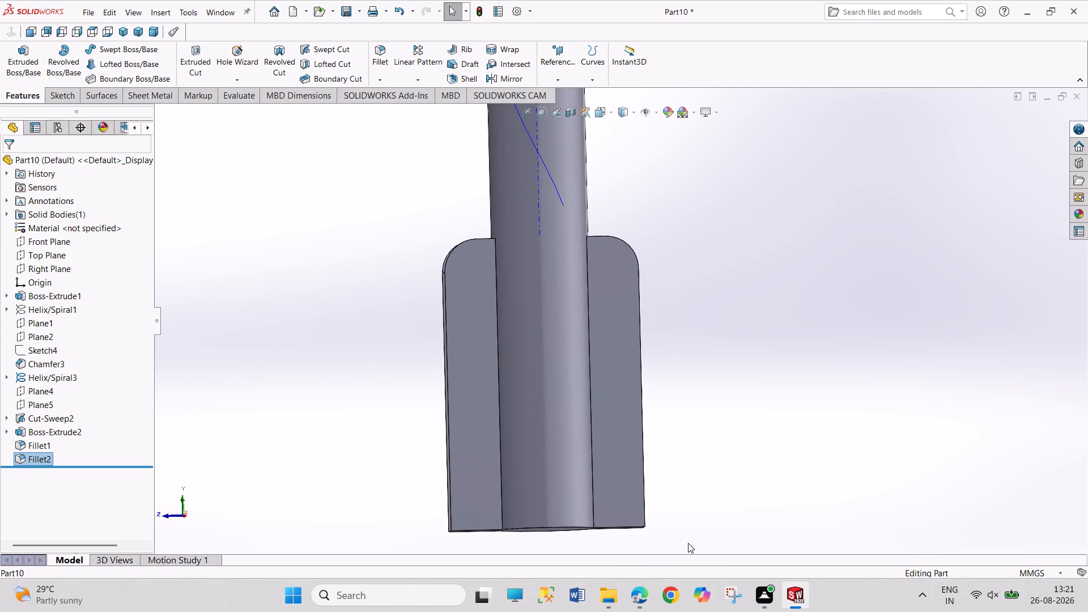
middle_click_drag(689, 540, 723, 341)
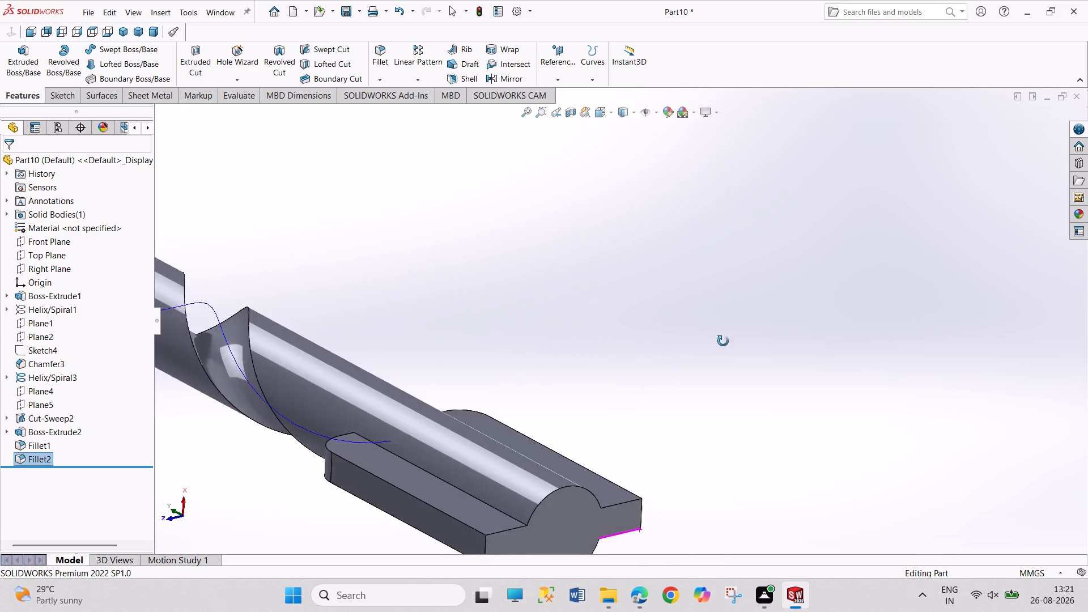
middle_click_drag(723, 341, 696, 427)
scroll(696, 427, "up", 1)
scroll(653, 505, "up", 3)
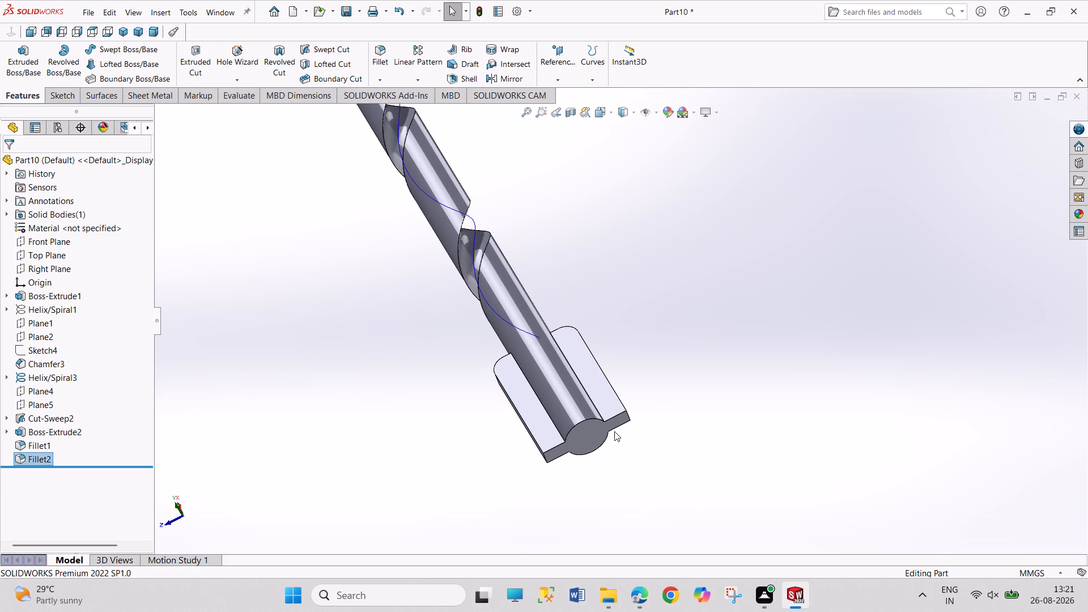
middle_click_drag(551, 232, 595, 313)
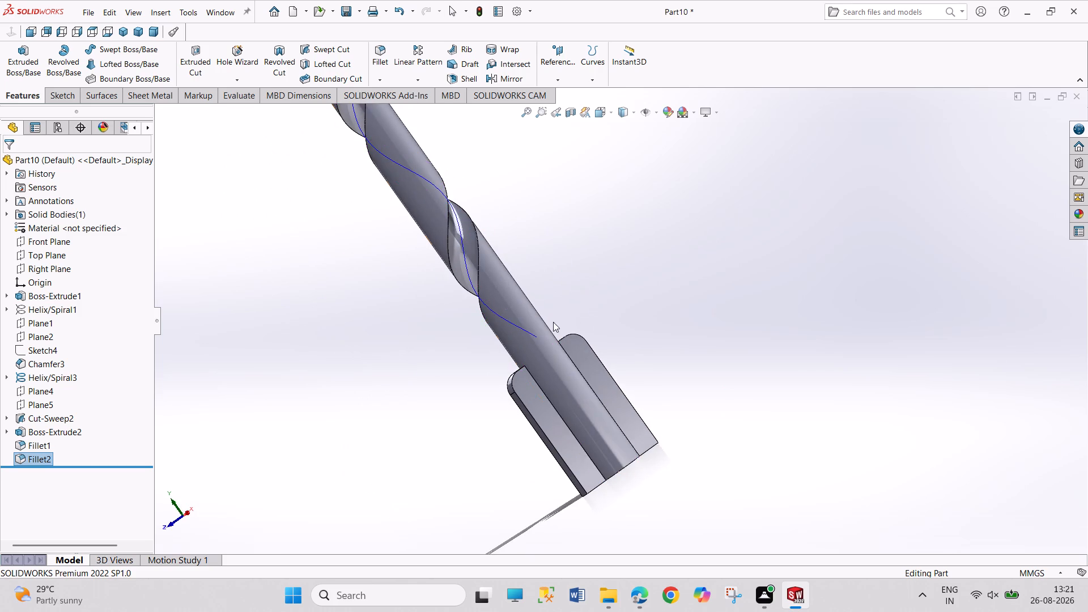
Hide the helix curve running along the drill body.
right_click(524, 330)
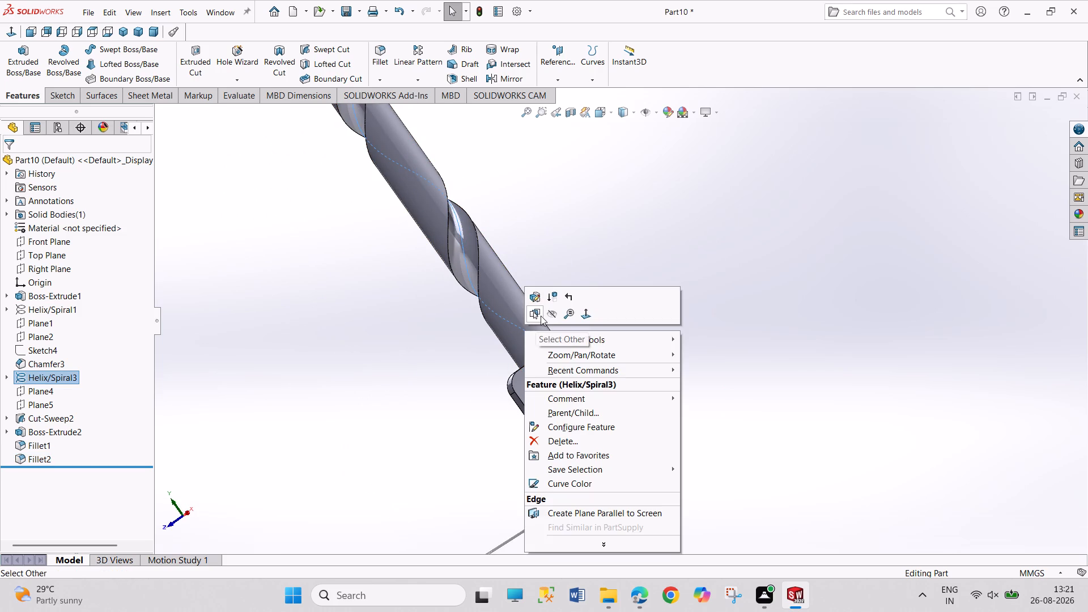
left_click(547, 316)
left_click(639, 254)
Examine the complete drill bit from all sides and check it against the practice drawing.
scroll(578, 250, "up", 4)
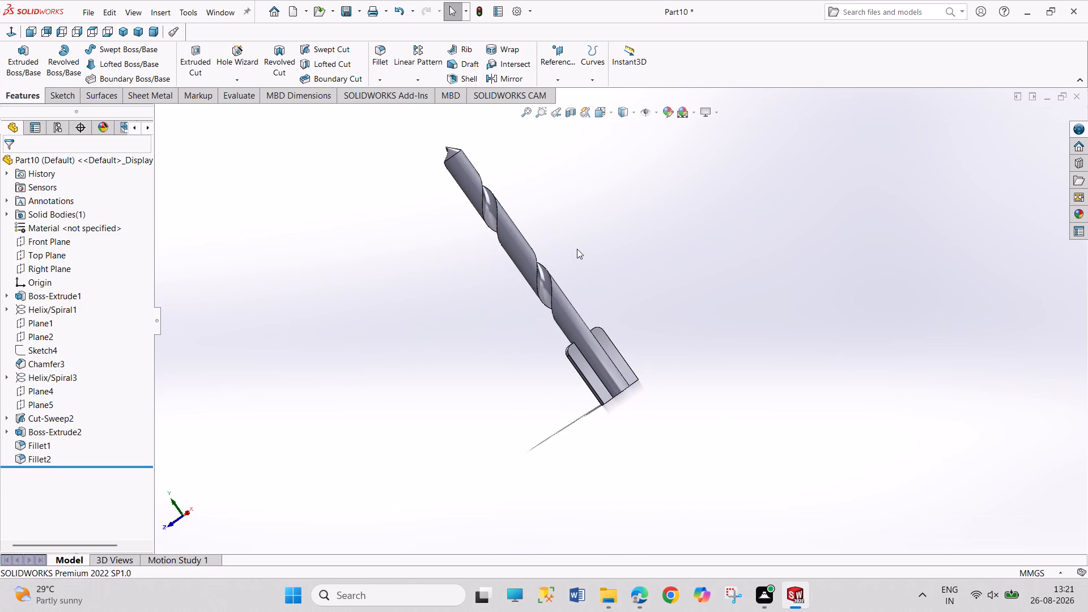
middle_click_drag(338, 303, 509, 205)
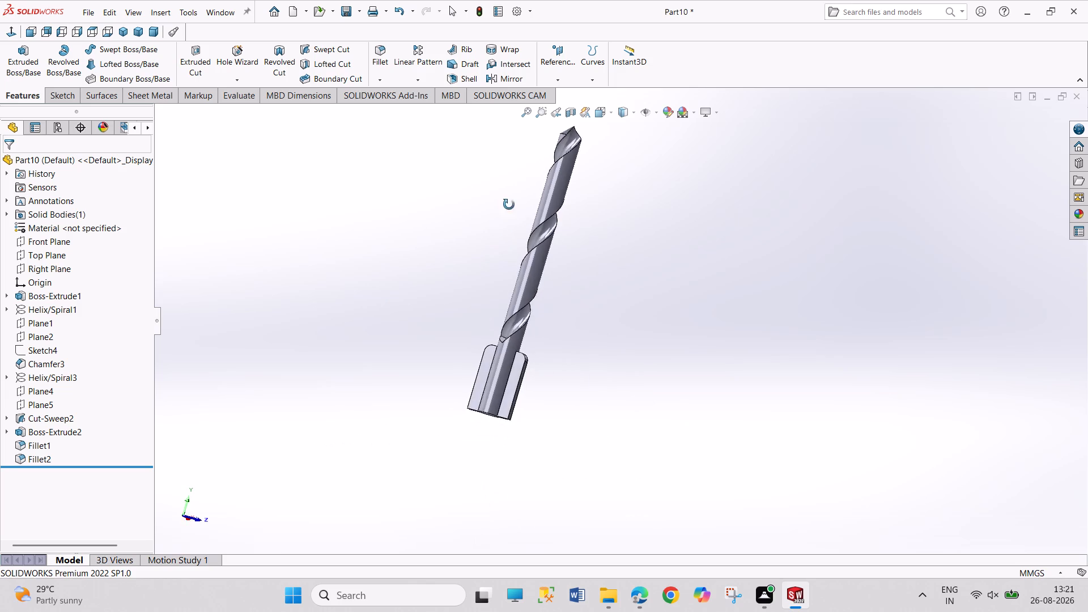
middle_click_drag(509, 205, 492, 200)
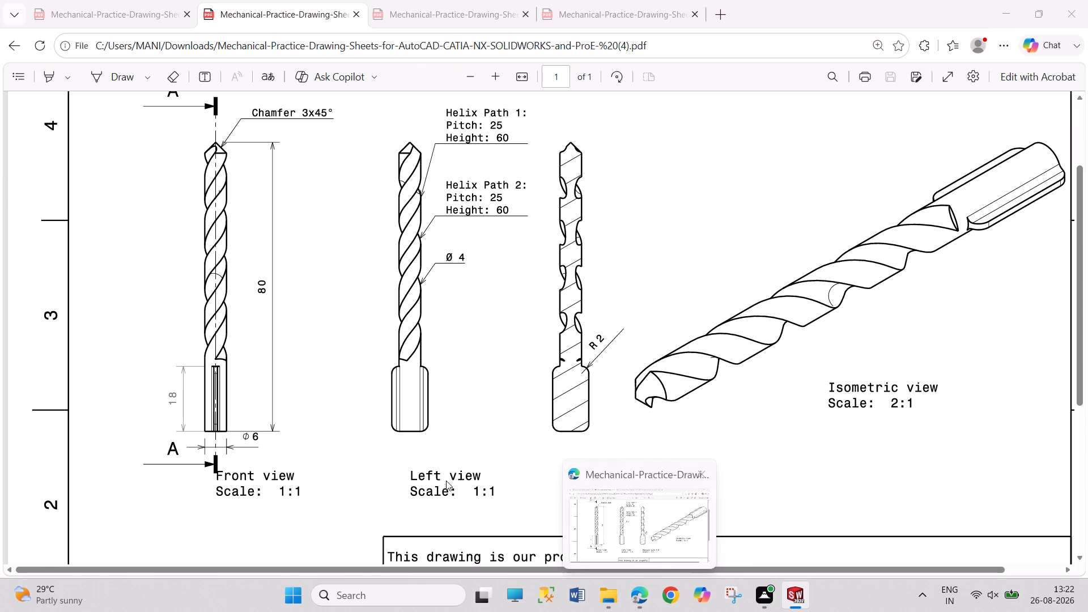
middle_click_drag(690, 277, 615, 253)
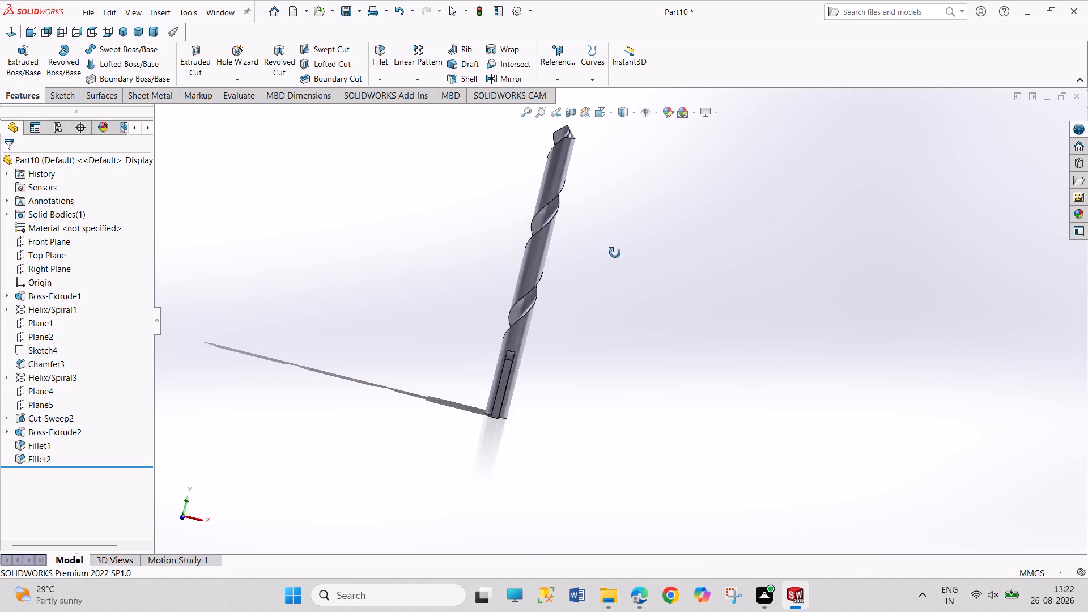
middle_click_drag(615, 253, 427, 228)
middle_click_drag(418, 228, 798, 171)
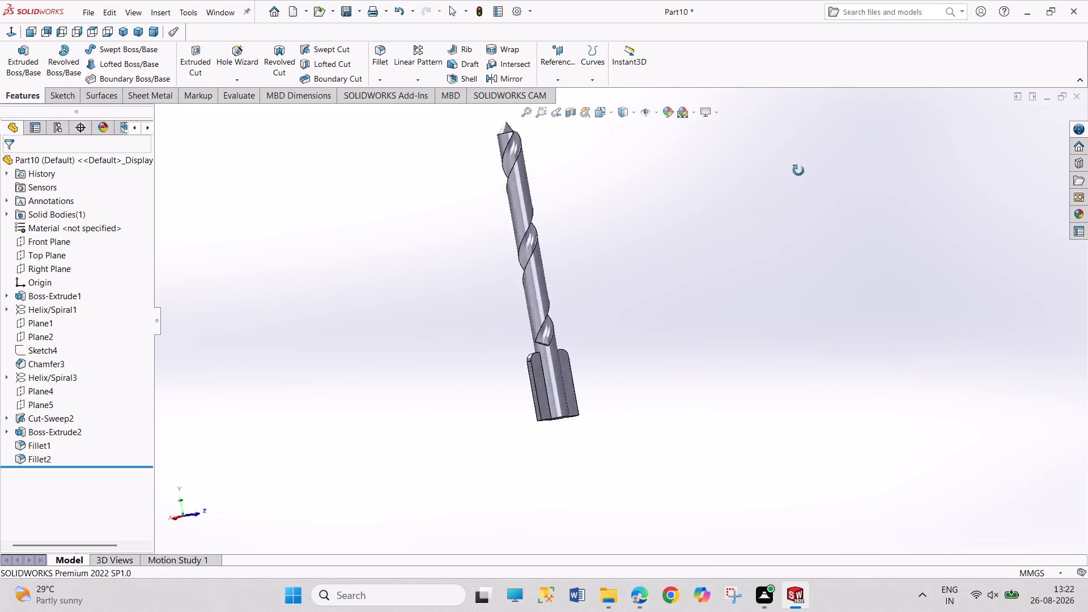
middle_click_drag(798, 171, 773, 247)
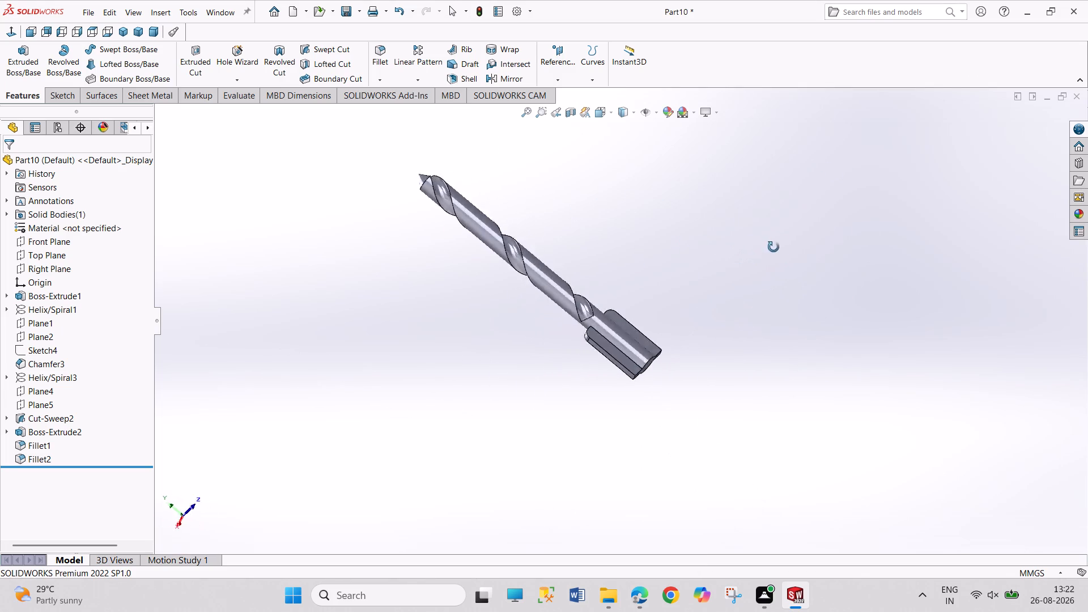
middle_click_drag(773, 247, 831, 260)
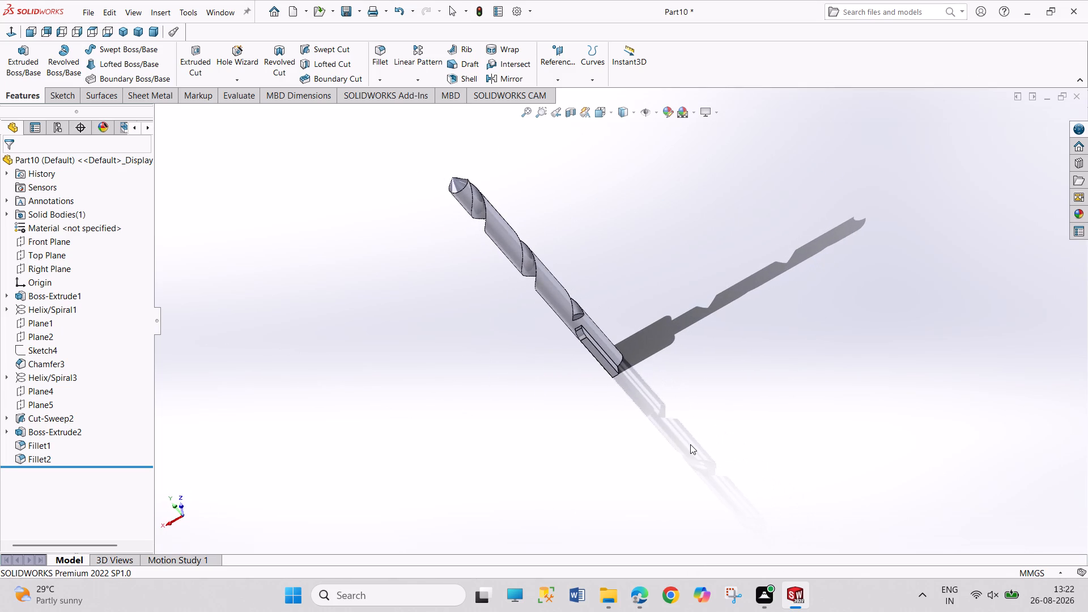
Save the part as DRILL BIT in the FUJI folder.
key("ctrl+s")
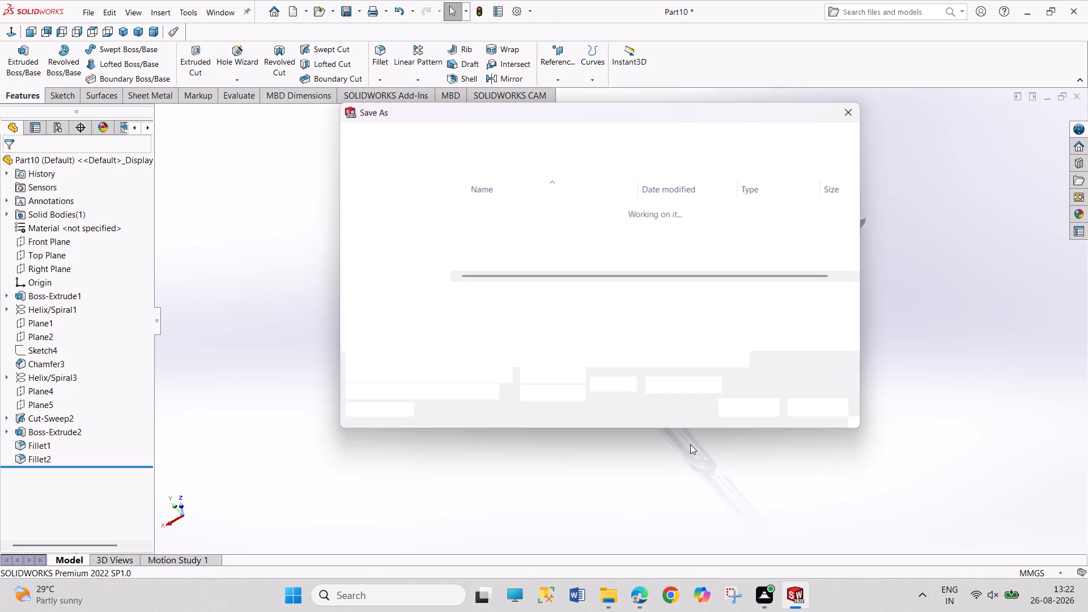
left_click(690, 444)
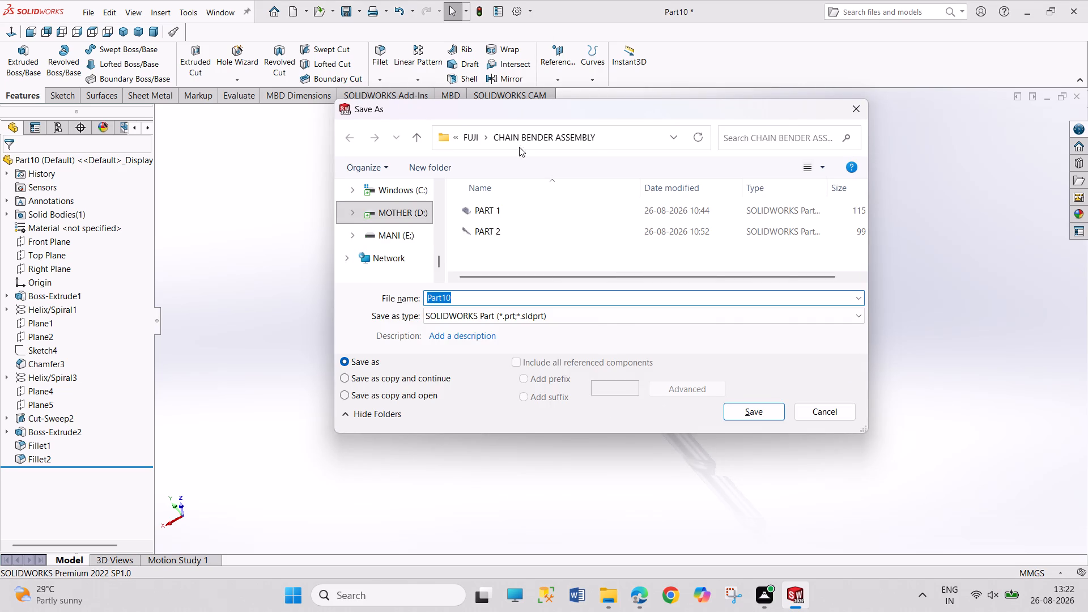
left_click(466, 145)
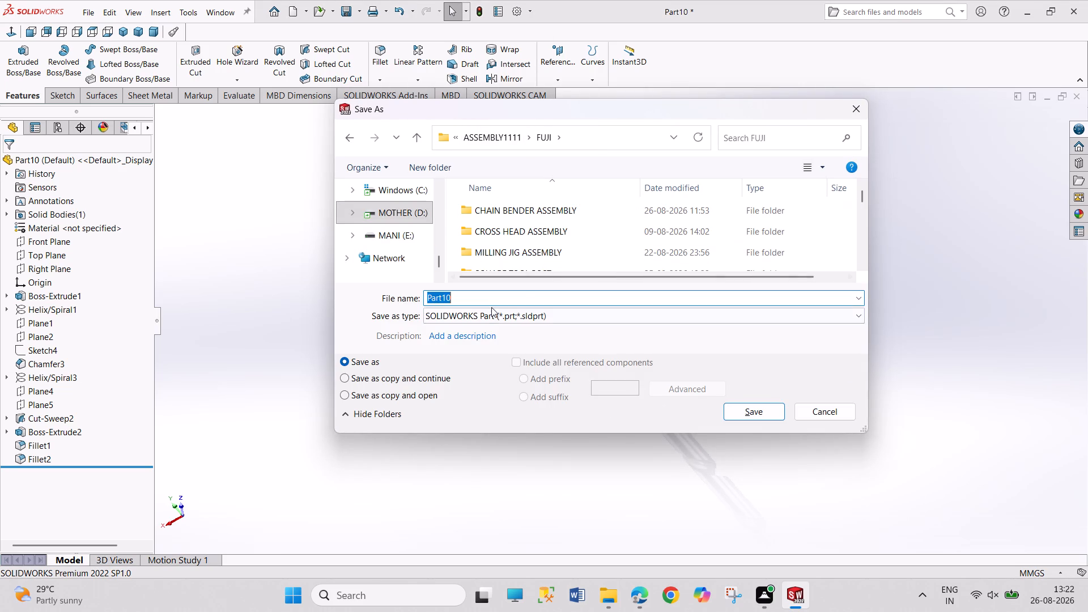
double_click(491, 297)
type("DRILL BIT")
key("Return")
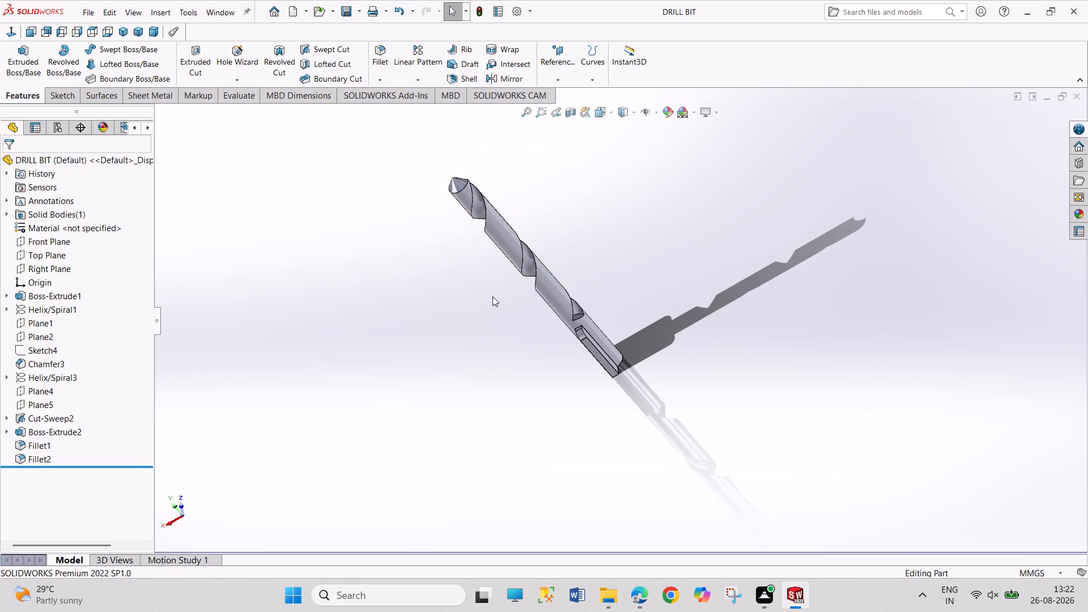
Create a new drawing document with the A4 (ANSI) Landscape sheet format.
key("ctrl+n")
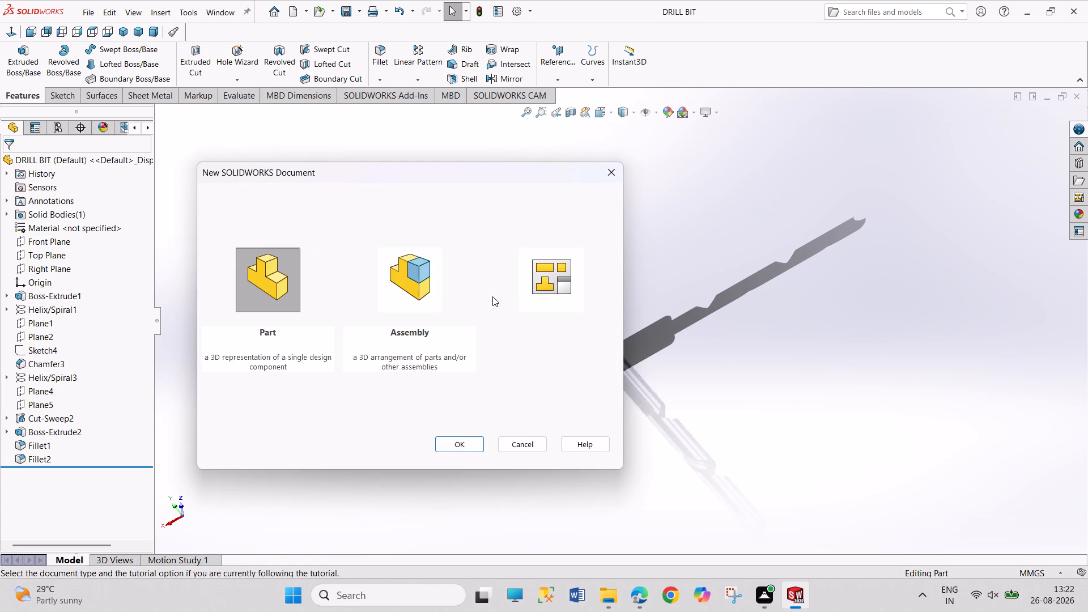
key("Right")
key("Right")
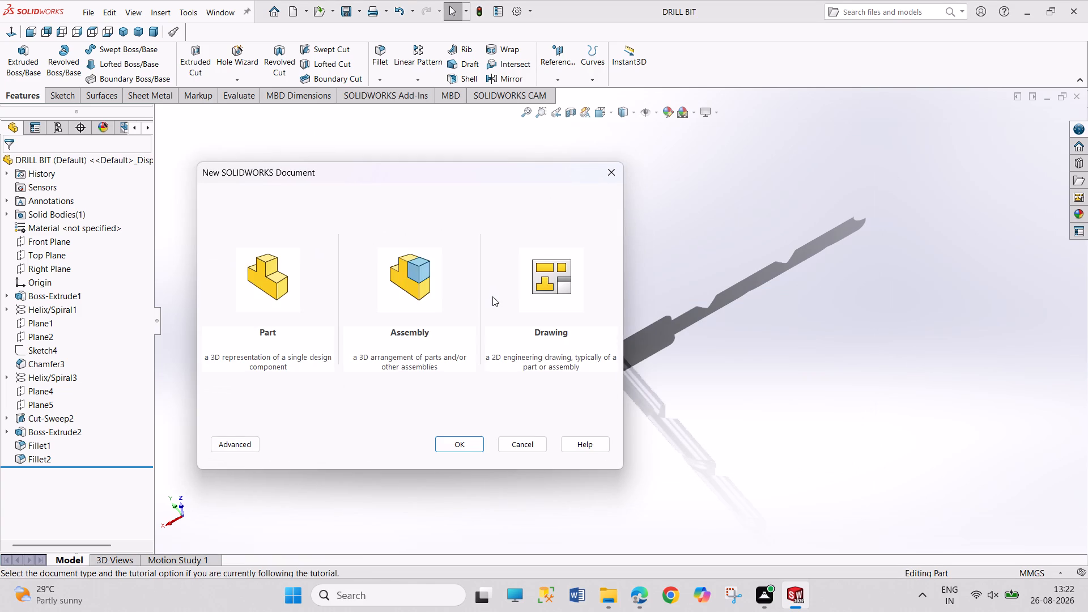
key("Return")
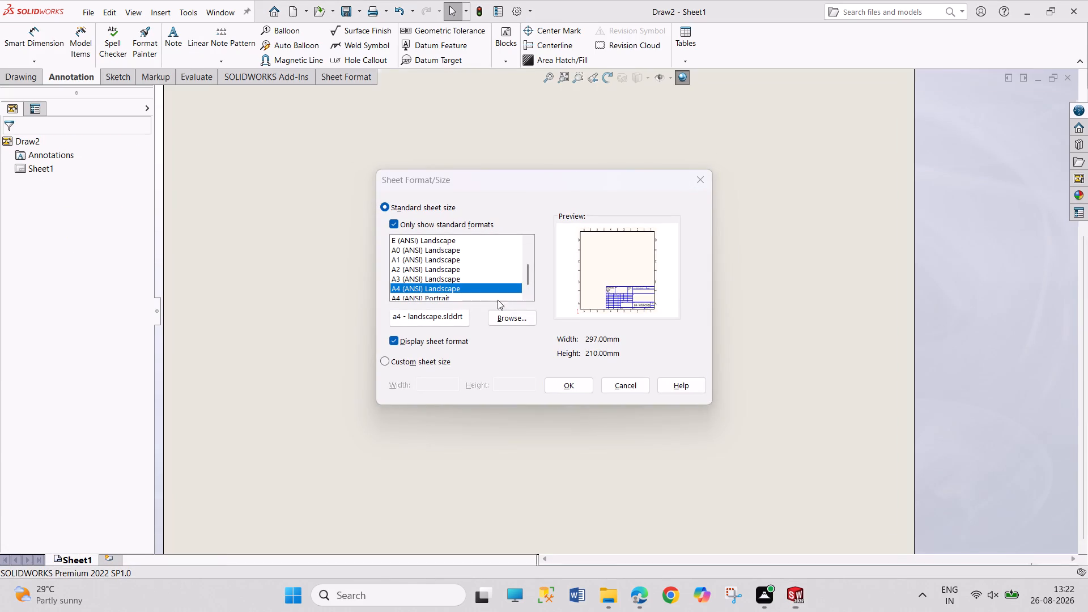
left_click(585, 386)
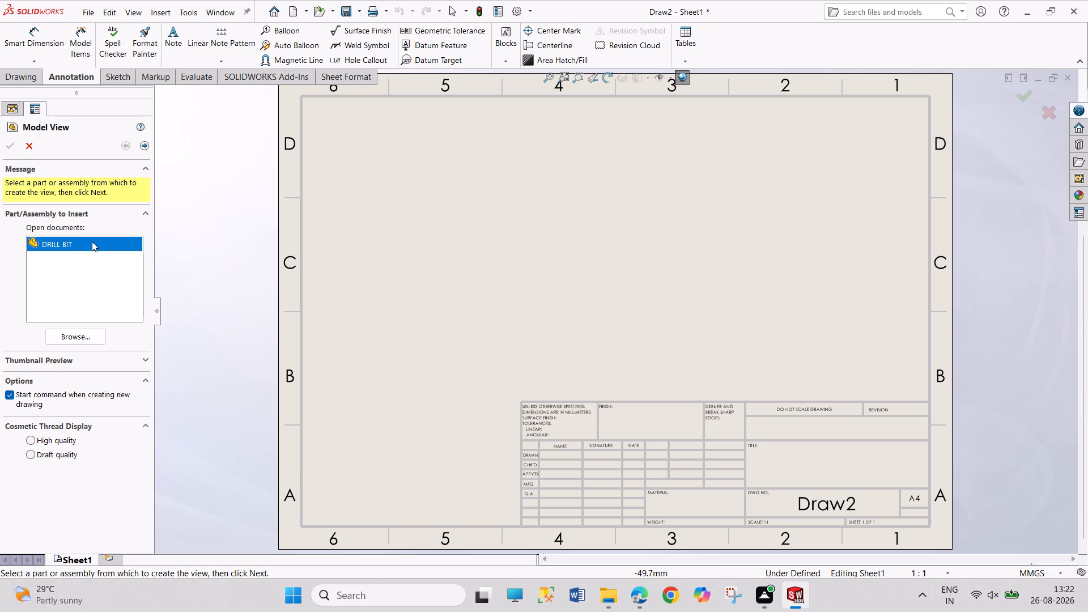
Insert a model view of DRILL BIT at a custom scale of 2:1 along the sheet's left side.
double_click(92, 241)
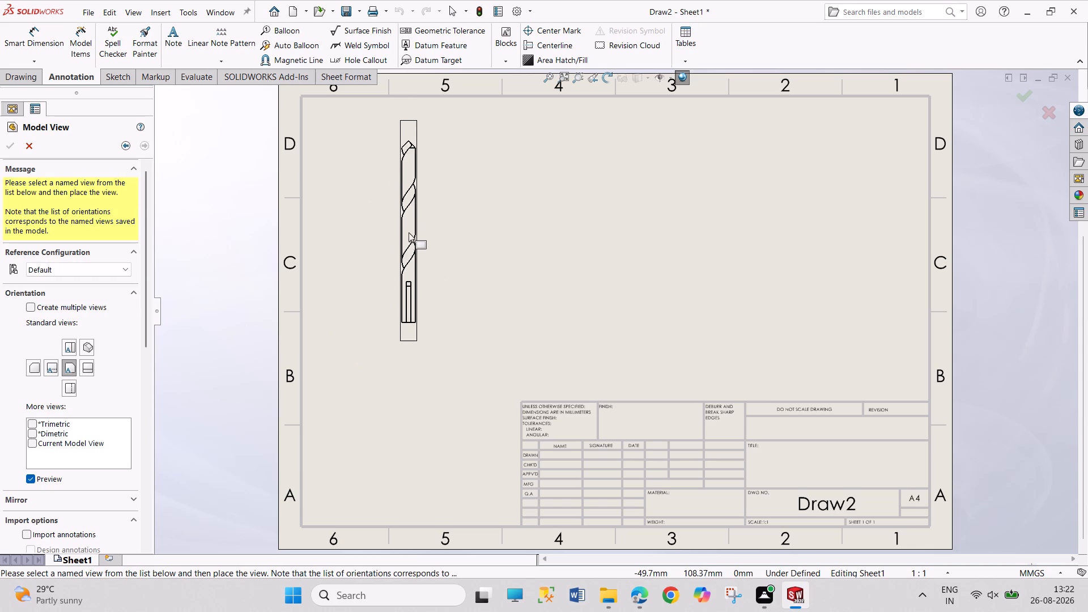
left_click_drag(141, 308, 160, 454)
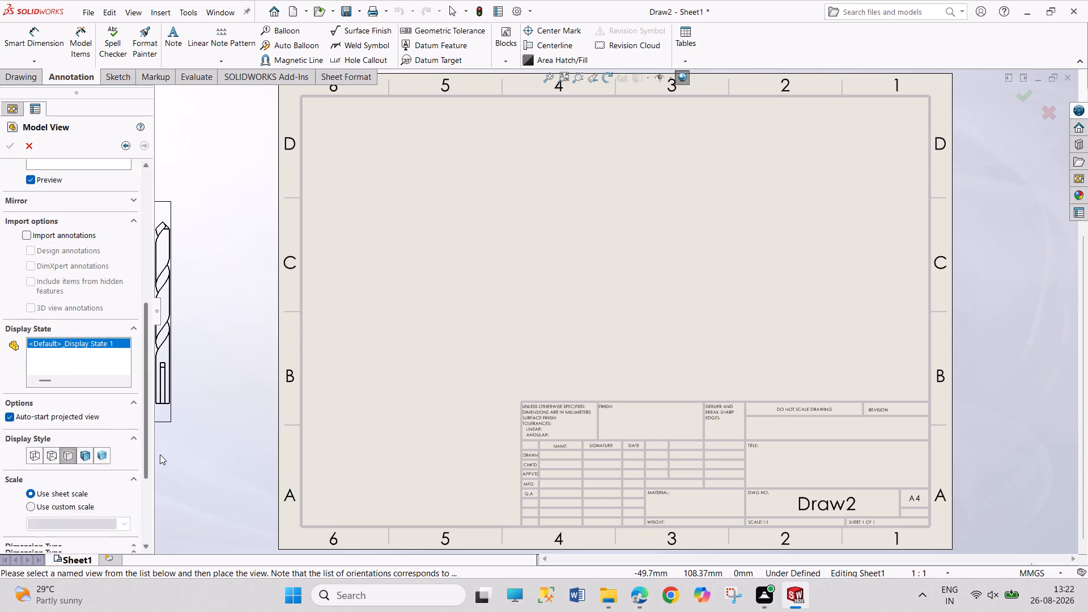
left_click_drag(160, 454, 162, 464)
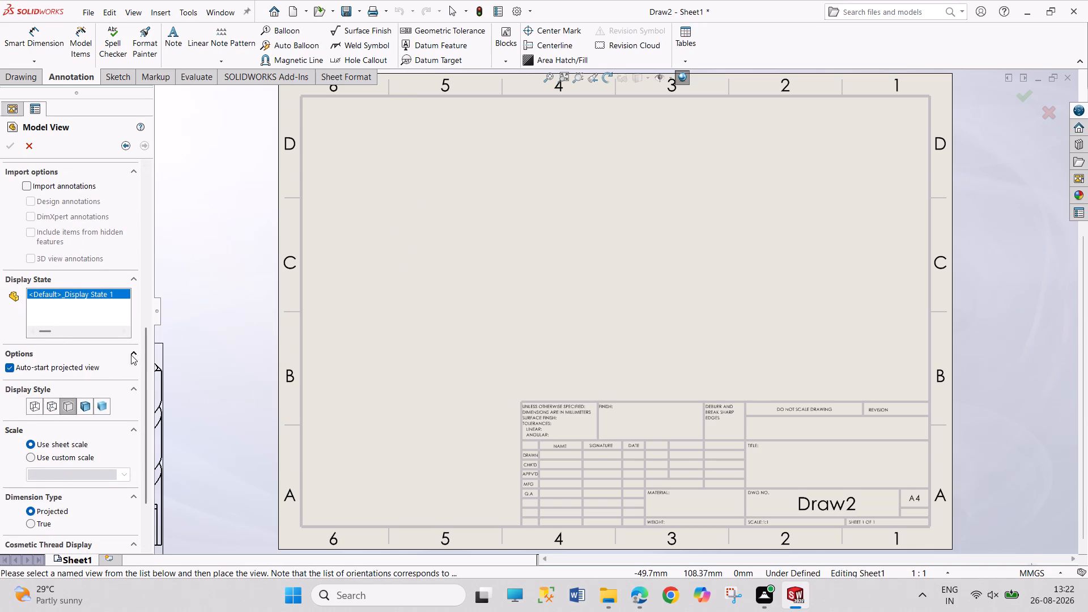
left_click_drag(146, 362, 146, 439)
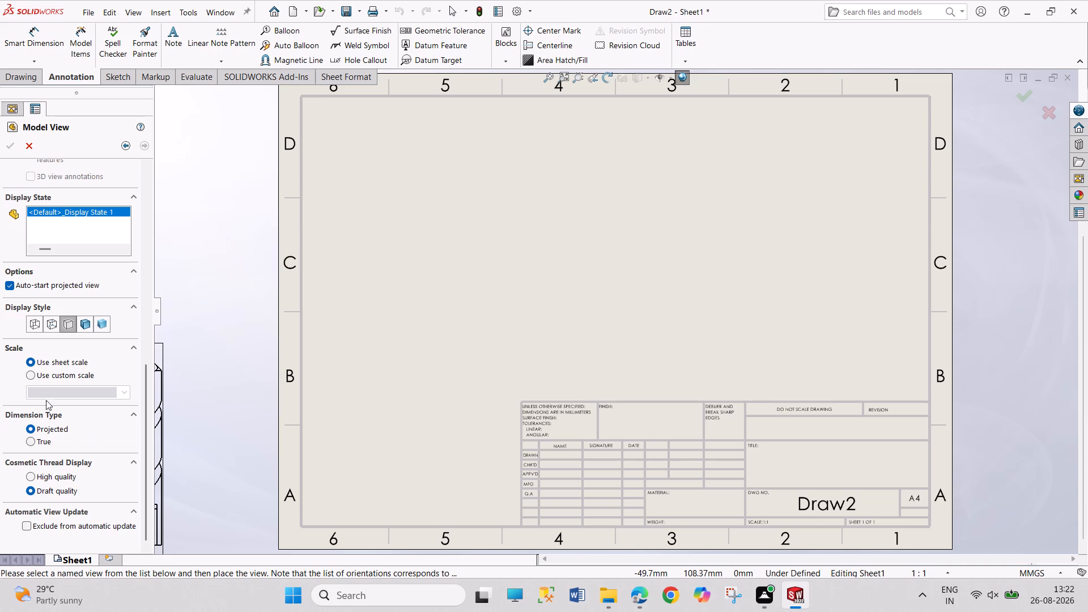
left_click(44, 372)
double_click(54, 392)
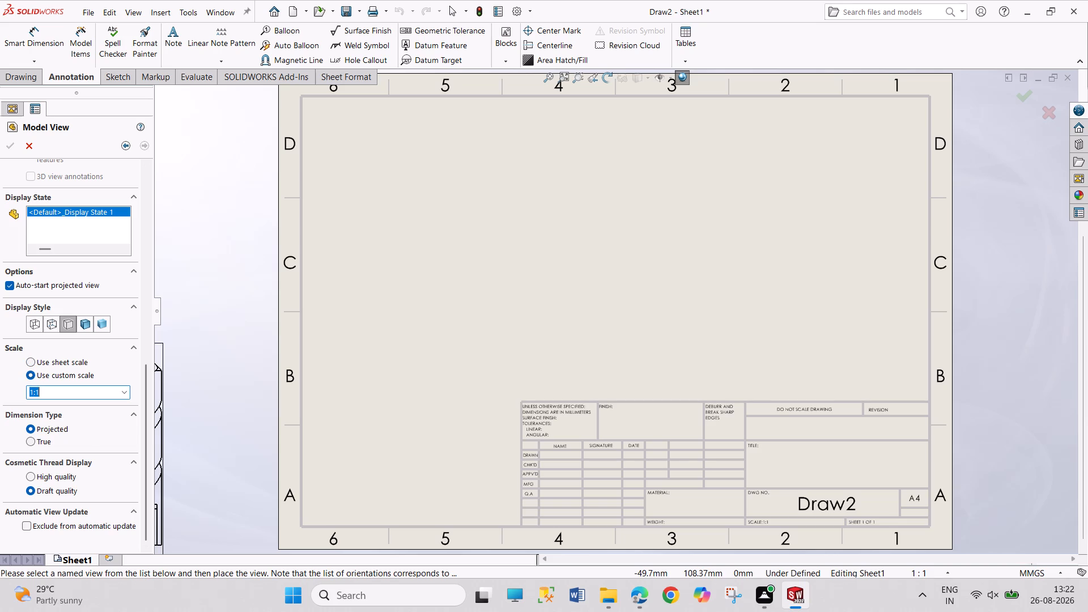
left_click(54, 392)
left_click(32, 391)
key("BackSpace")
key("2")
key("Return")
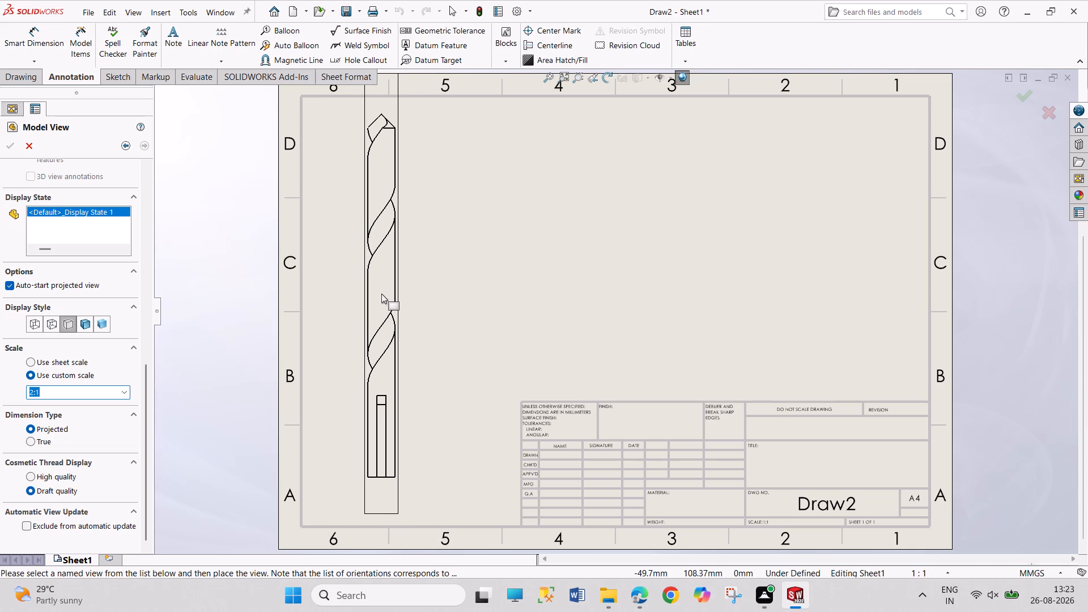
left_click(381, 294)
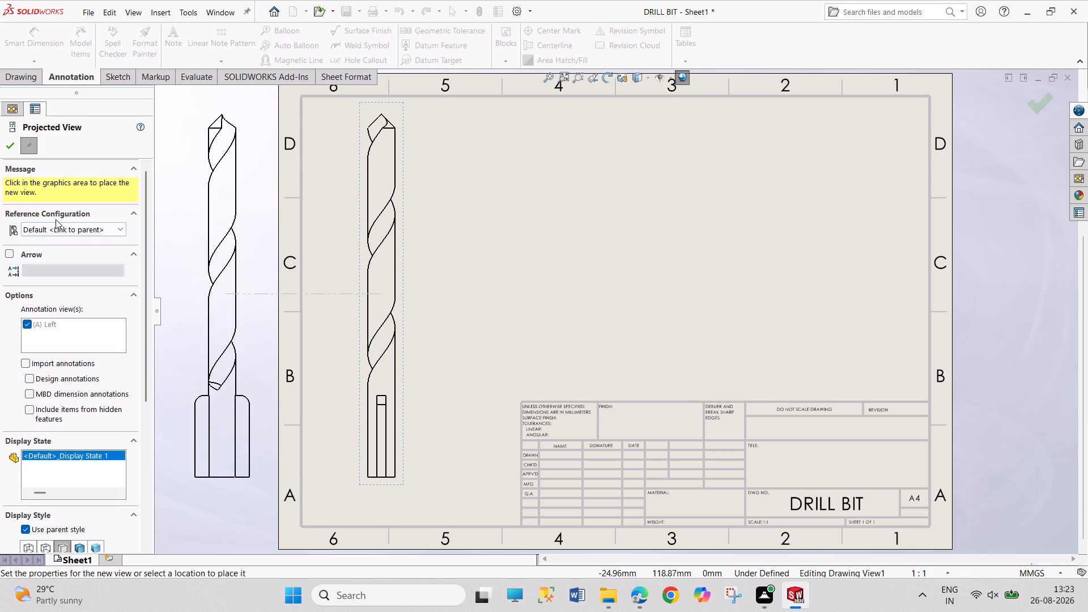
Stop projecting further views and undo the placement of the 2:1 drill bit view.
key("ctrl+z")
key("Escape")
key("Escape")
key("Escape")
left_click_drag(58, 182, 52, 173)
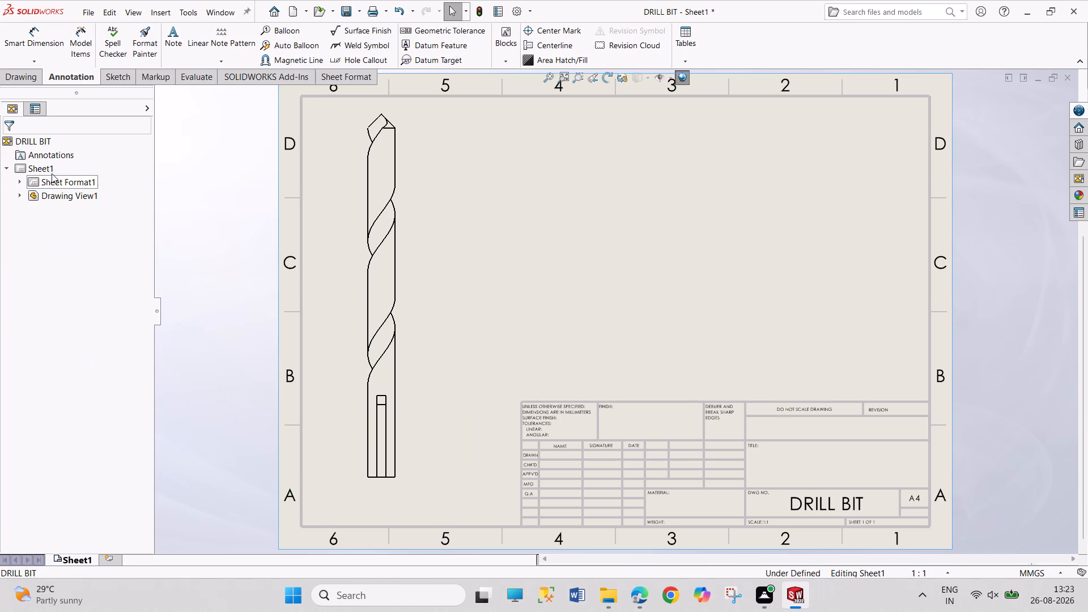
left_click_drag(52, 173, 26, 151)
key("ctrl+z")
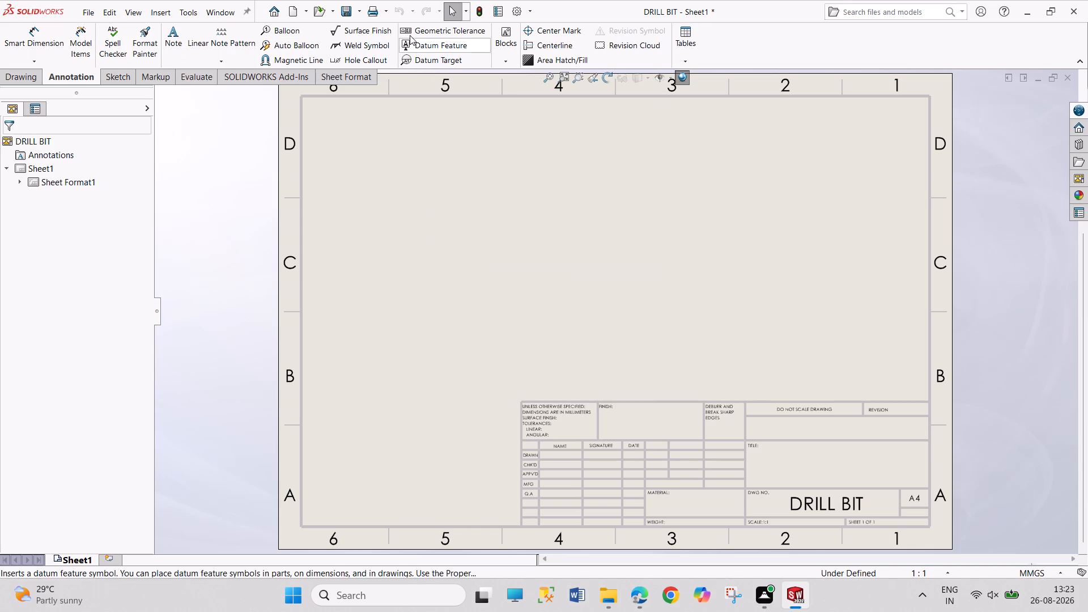
Insert a model view of DRILL BIT at a custom scale of 1.5:1 near the sheet's left border.
left_click(24, 81)
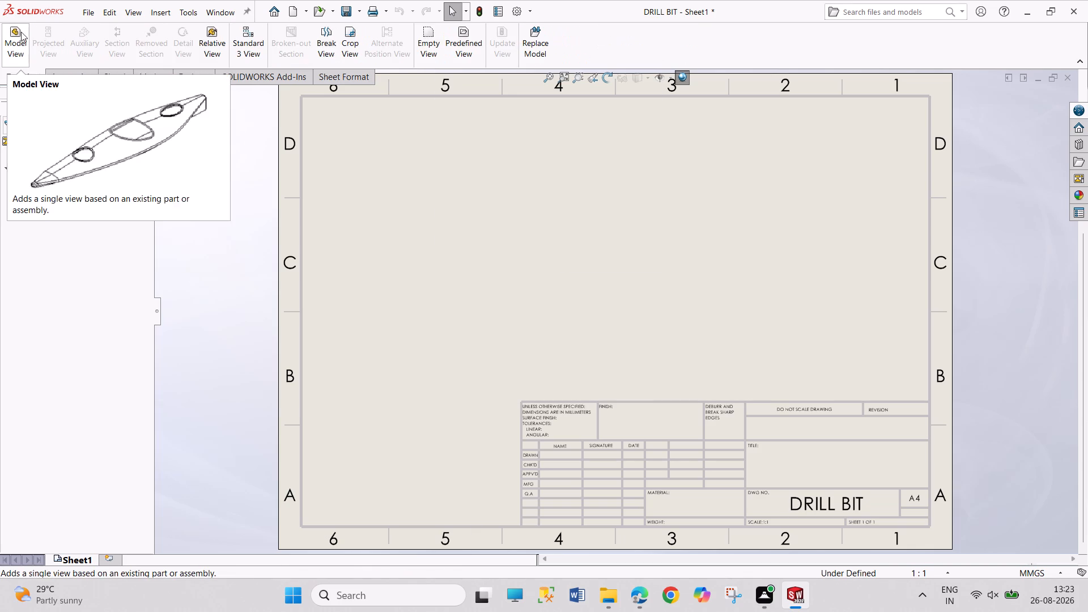
left_click(18, 45)
double_click(90, 236)
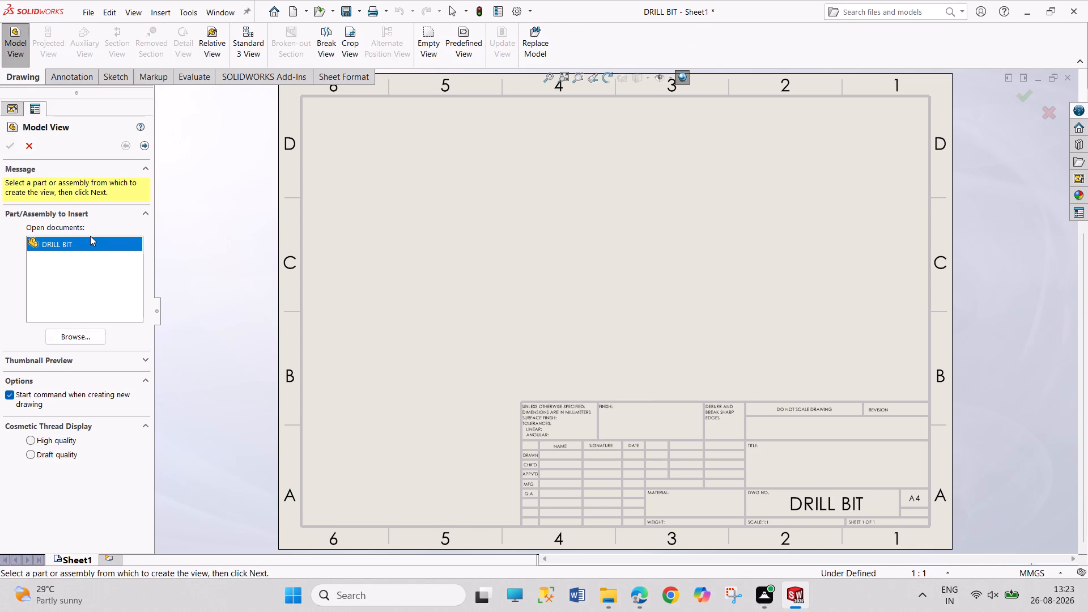
double_click(90, 243)
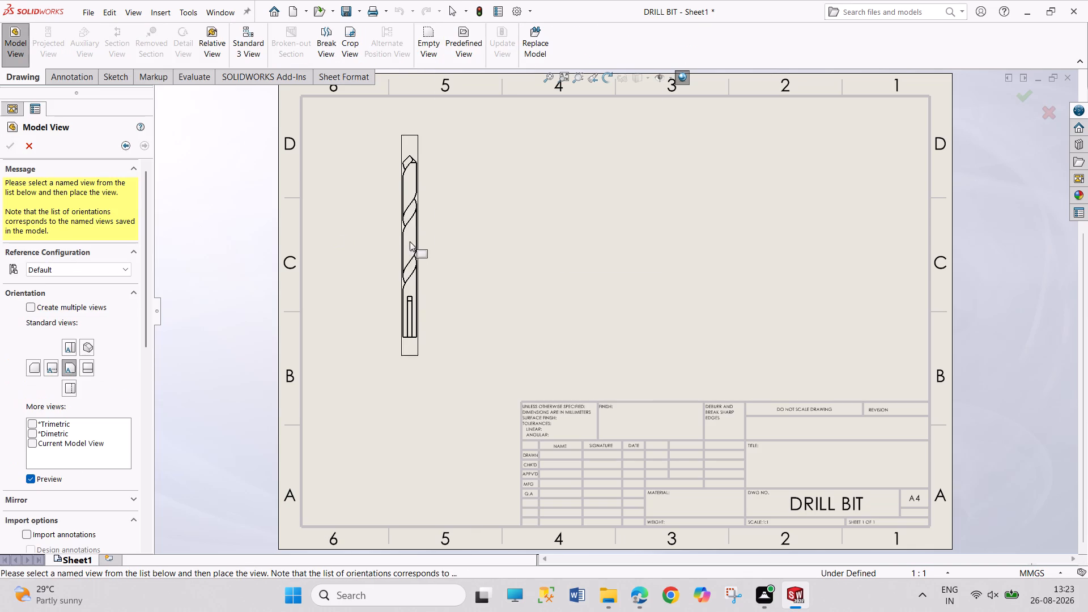
left_click_drag(151, 323, 151, 336)
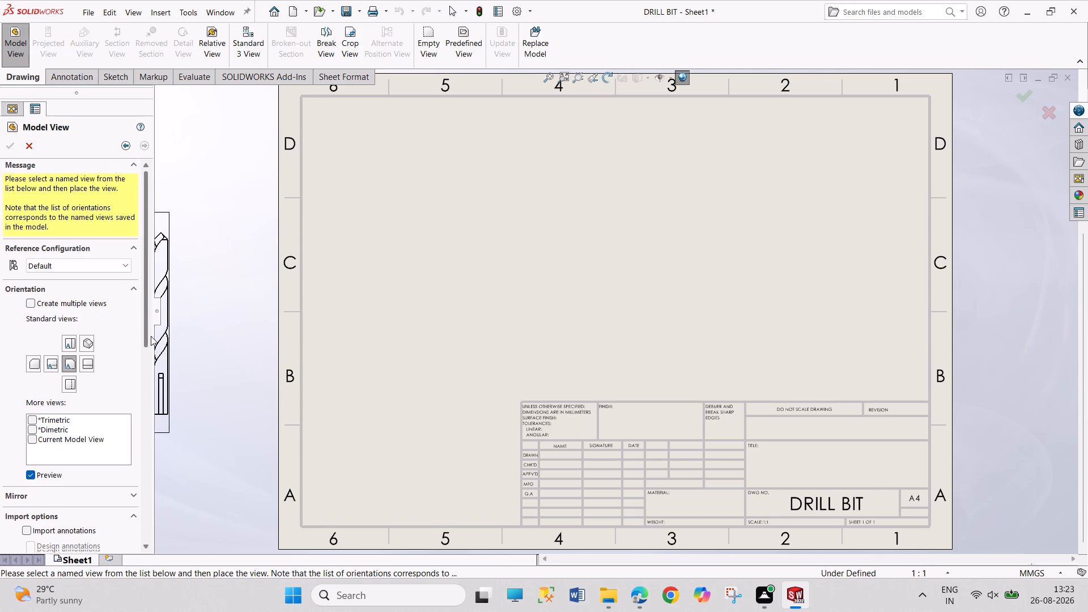
left_click_drag(151, 336, 147, 449)
left_click(52, 528)
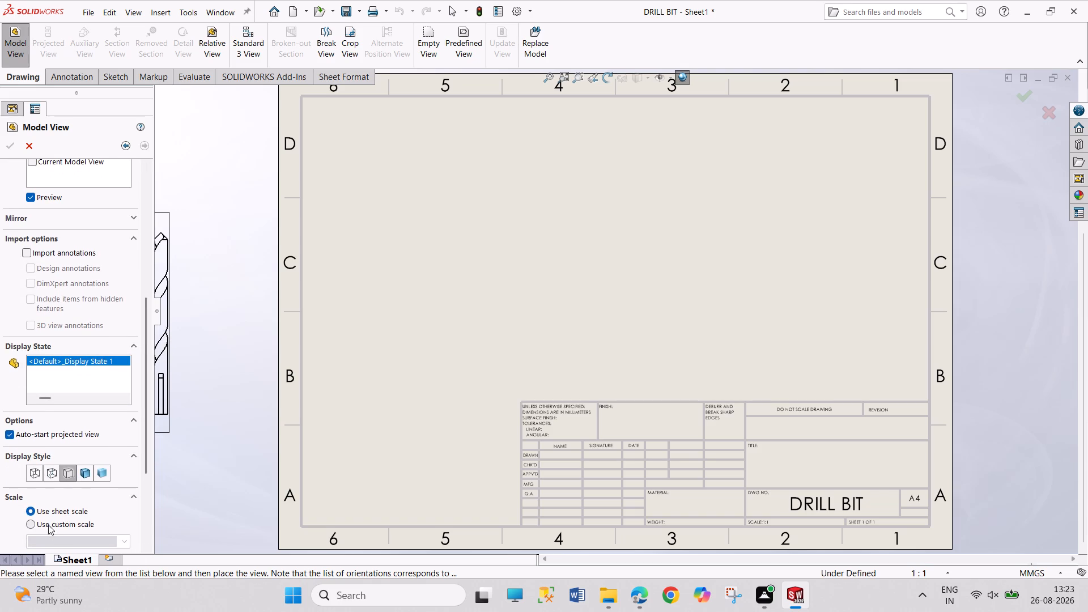
scroll(63, 496, "down", 2)
double_click(61, 396)
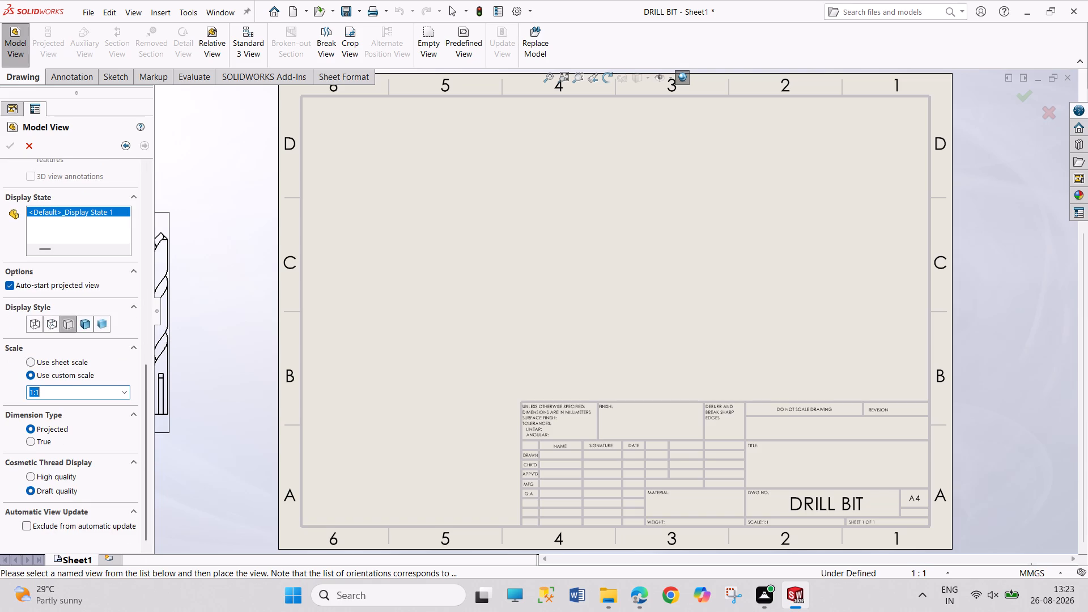
left_click(61, 396)
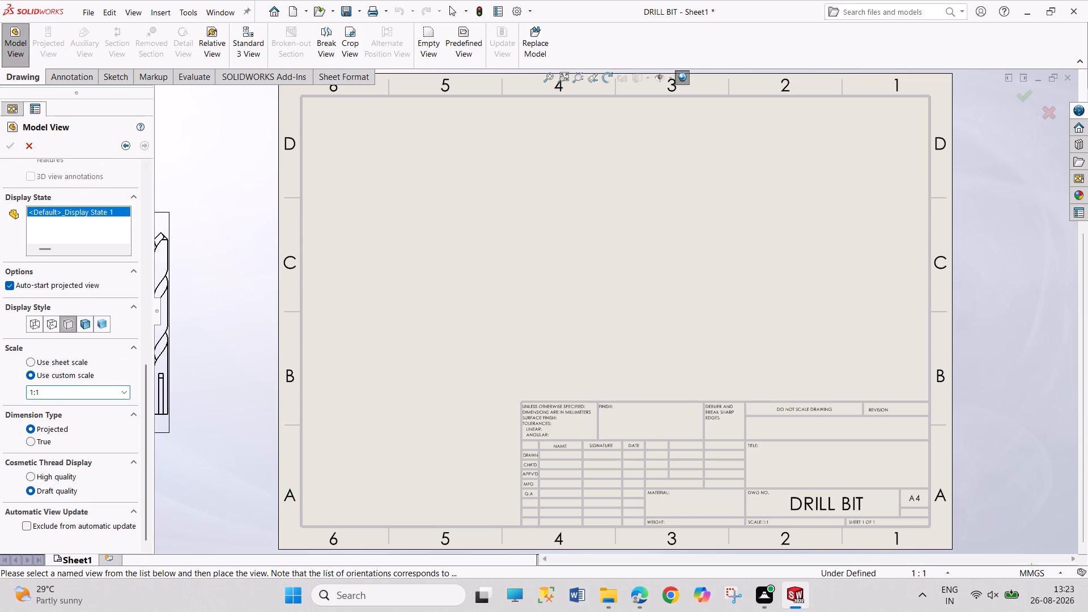
left_click(33, 392)
type(".5")
key("Return")
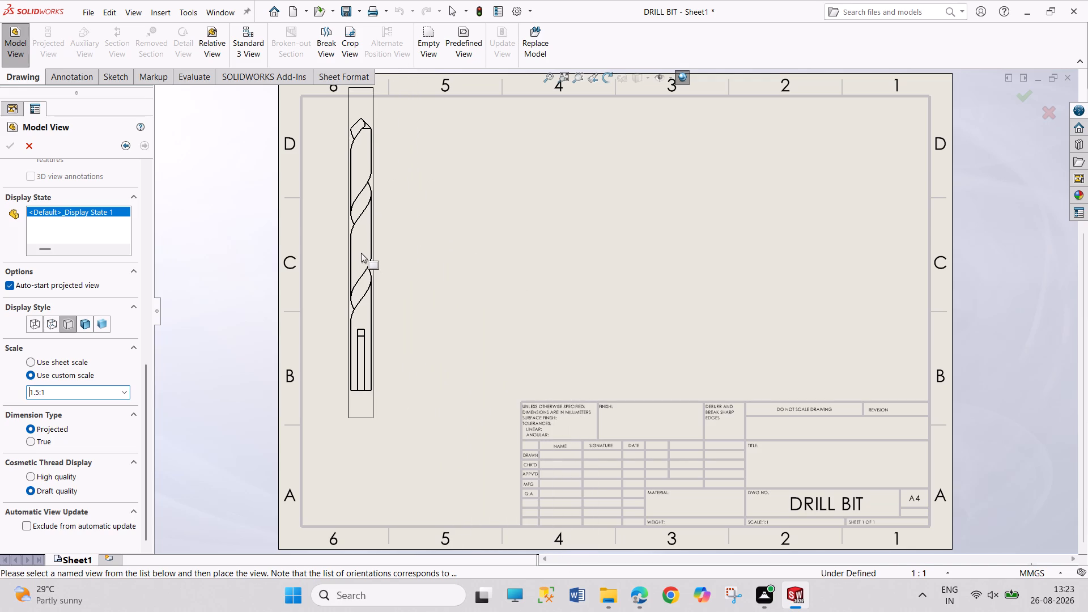
left_click(361, 253)
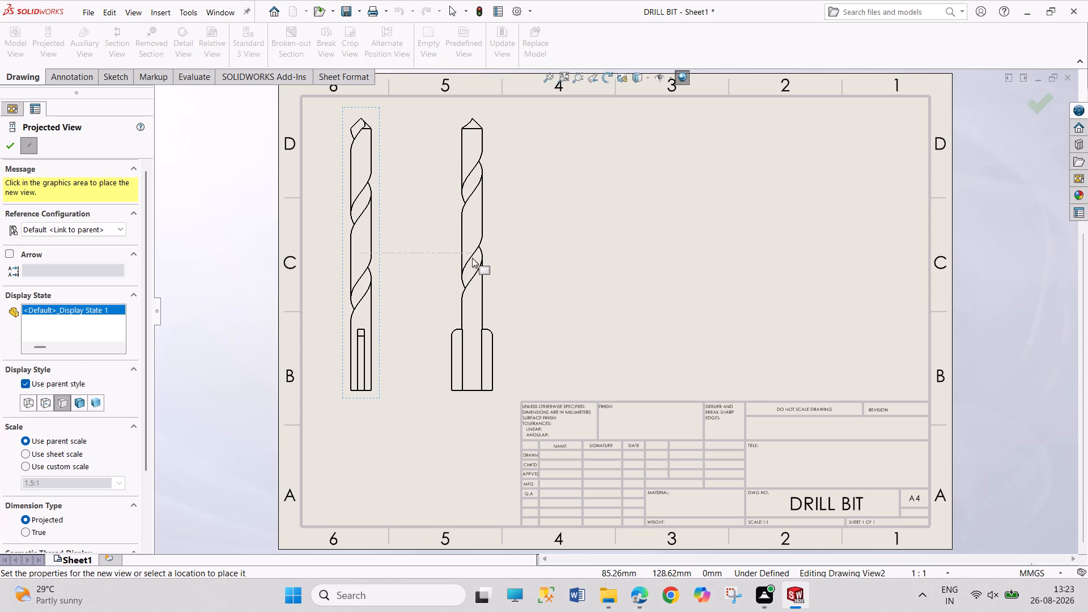
Place a projected side view of the drill bit to the right of the 1.5:1 model view.
left_click(473, 259)
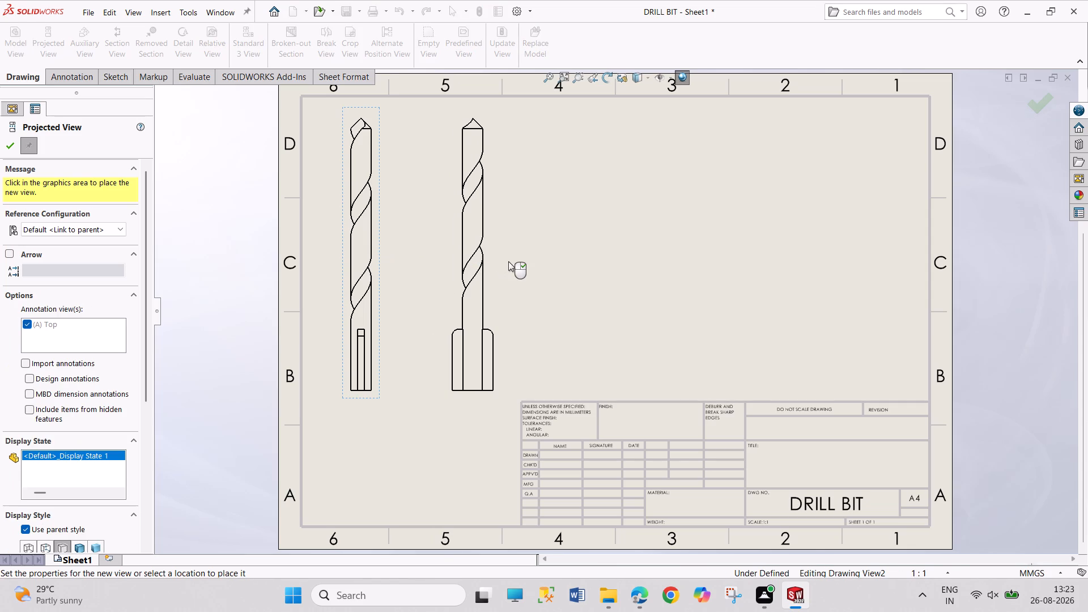
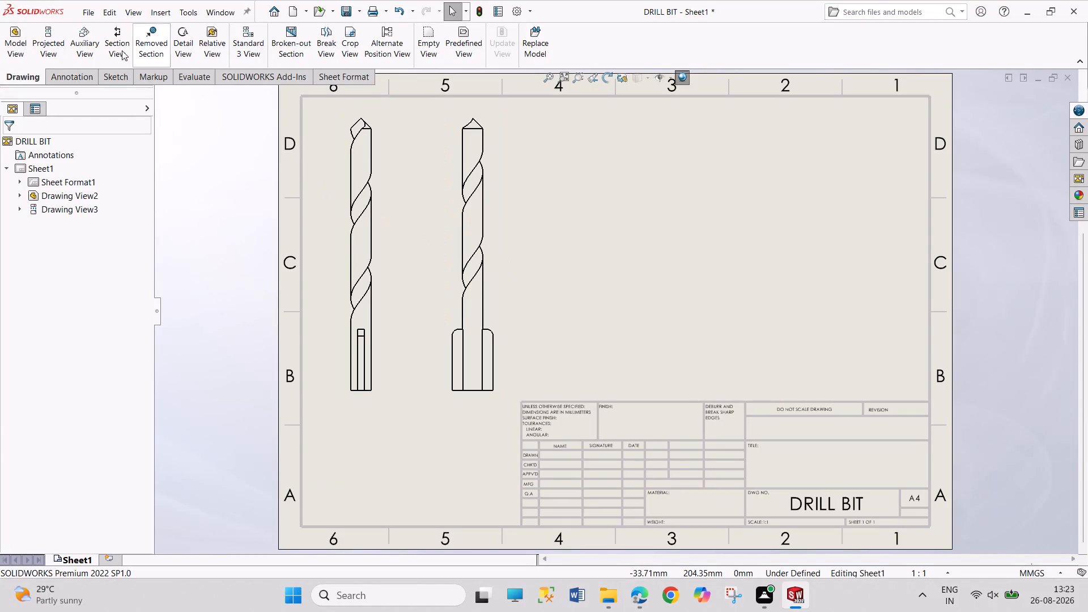
Create section view A-A with a vertical cutting line through the centre of the leftmost drill view, placed beyond the projected view.
left_click(110, 47)
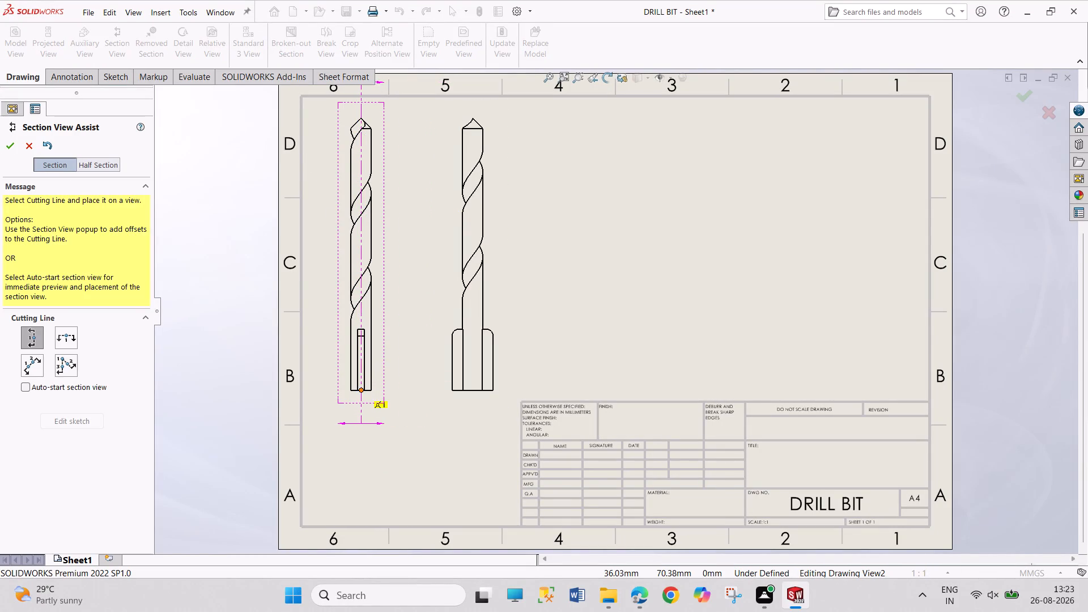
scroll(360, 389, "down", 5)
scroll(458, 377, "down", 4)
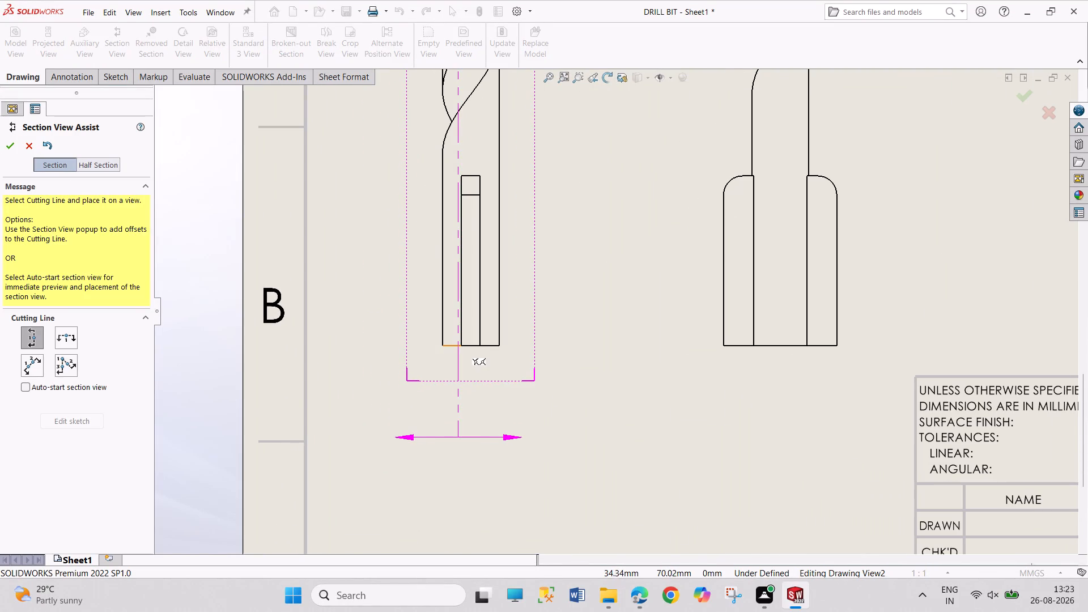
left_click(469, 343)
scroll(554, 272, "up", 4)
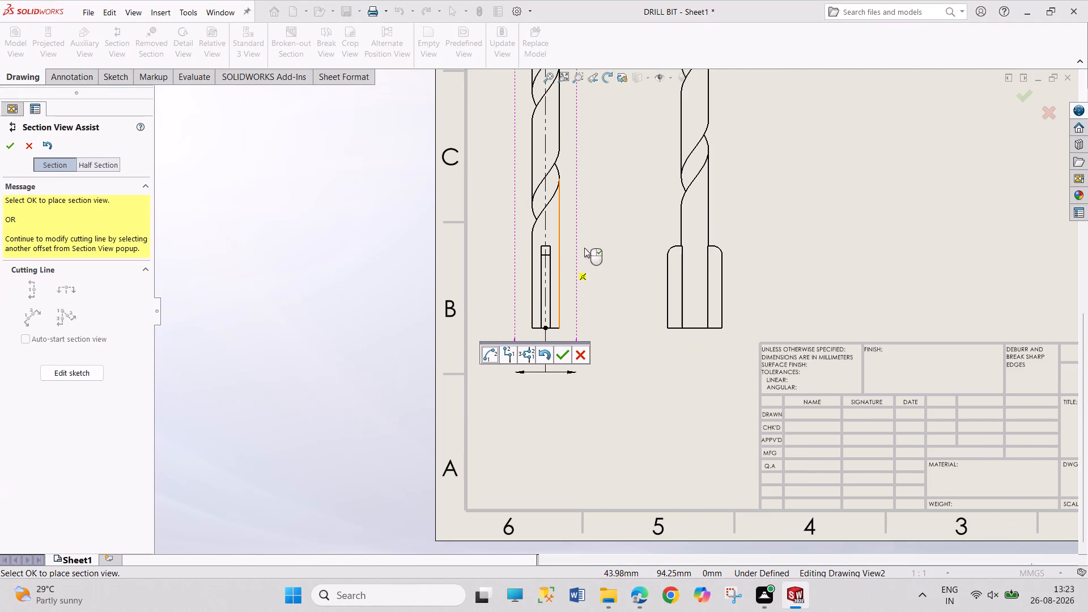
left_click(563, 345)
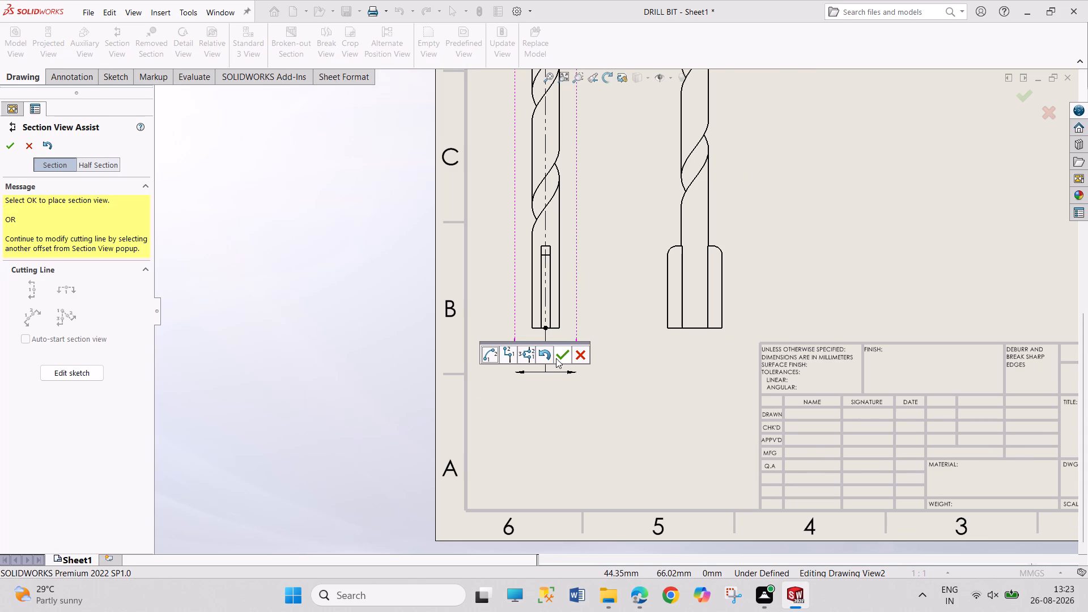
left_click(556, 358)
scroll(635, 199, "up", 6)
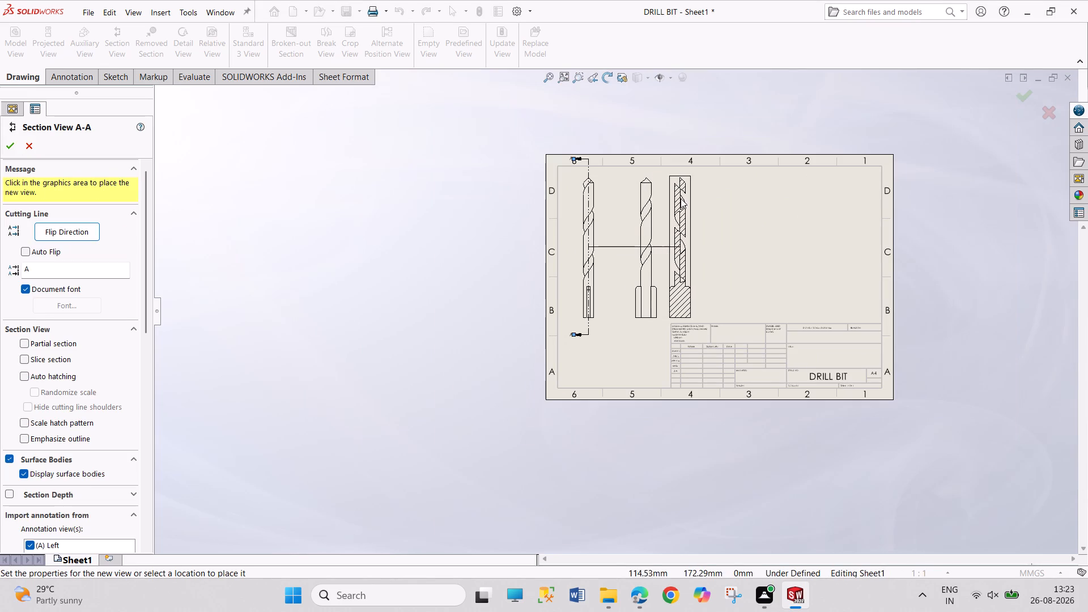
left_click(701, 200)
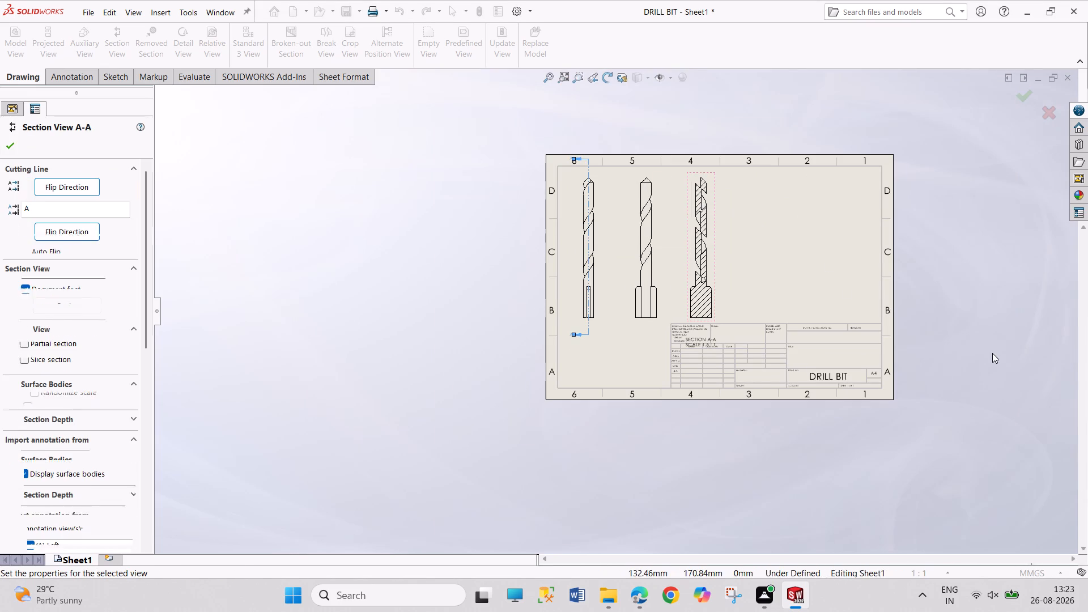
left_click(13, 150)
Insert an isometric model view of DRILL BIT, shaded with edges, at a custom scale of 1.5:1 near the sheet's right border.
scroll(747, 228, "down", 2)
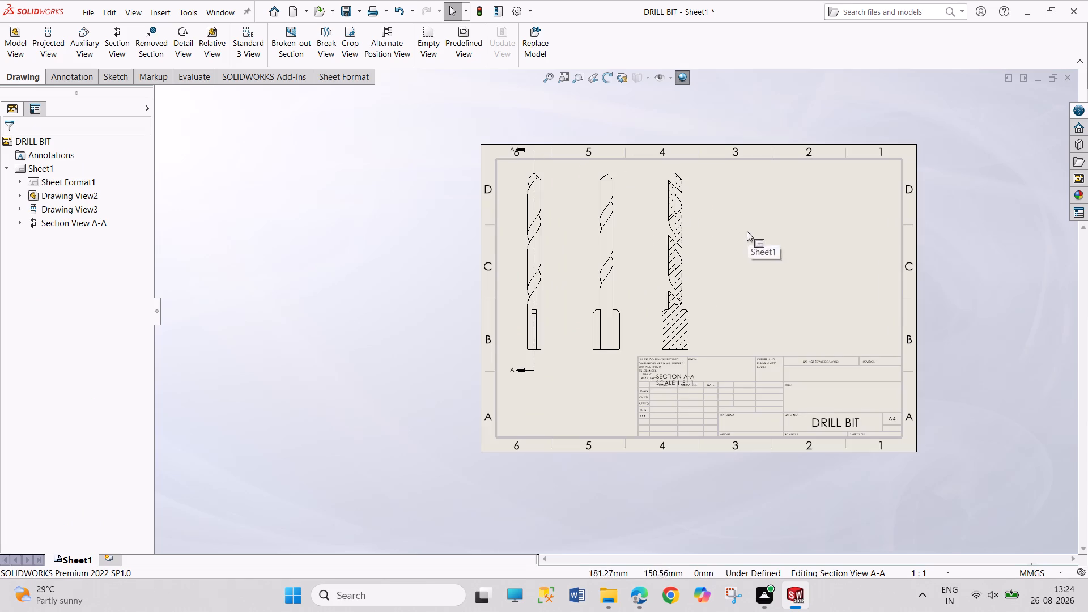
scroll(929, 292, "down", 1)
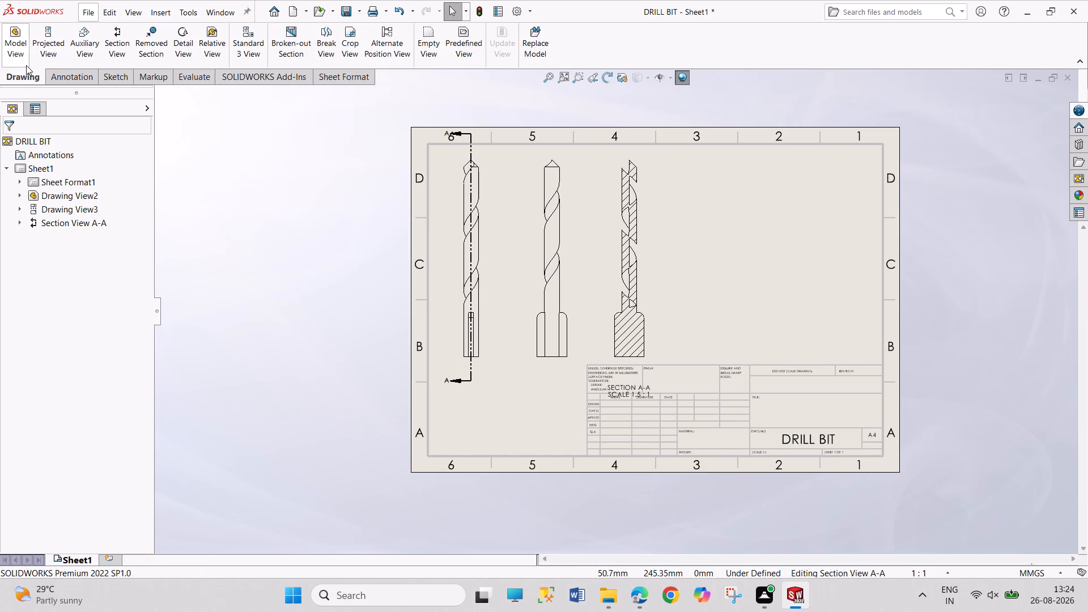
left_click(22, 50)
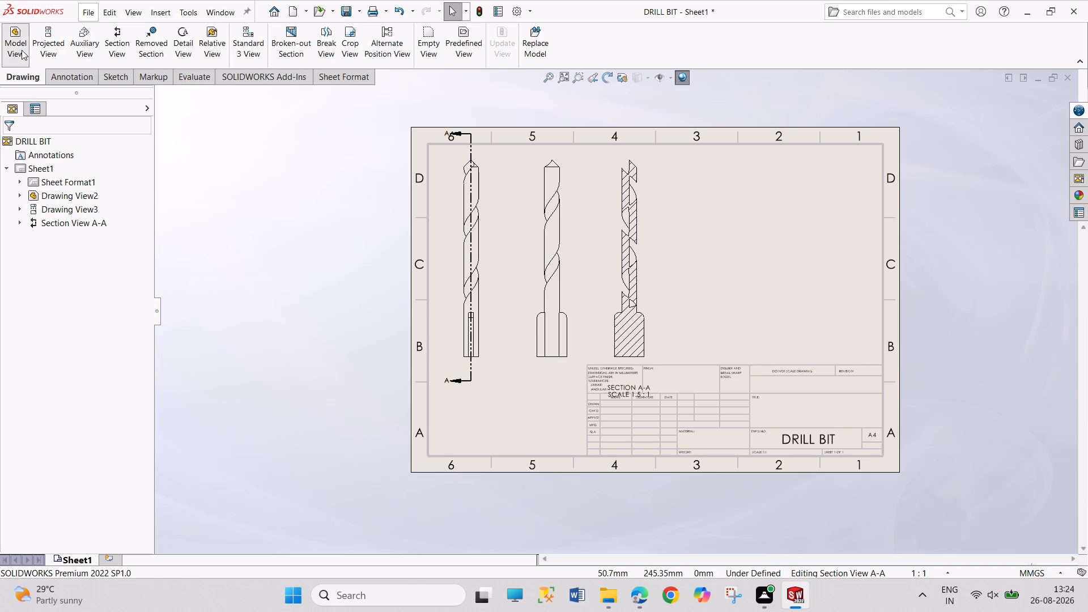
double_click(118, 244)
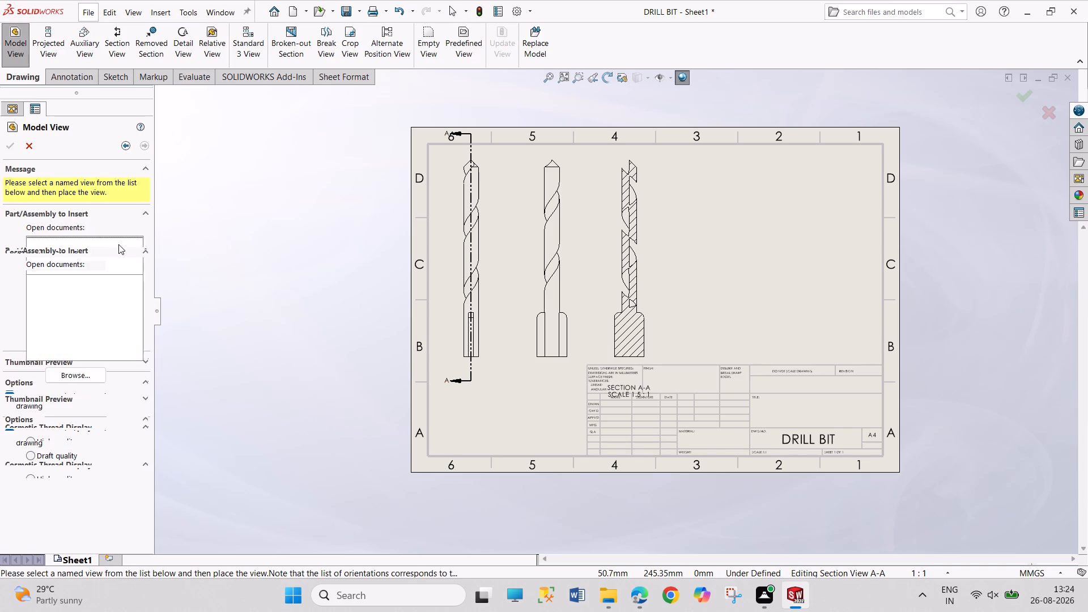
left_click(88, 349)
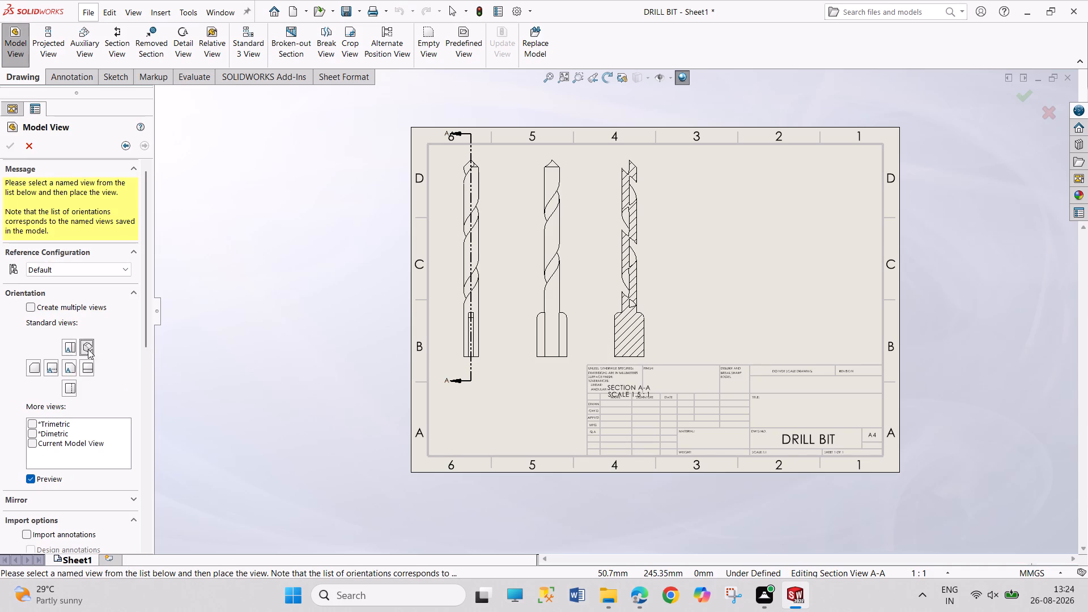
left_click_drag(145, 352, 138, 521)
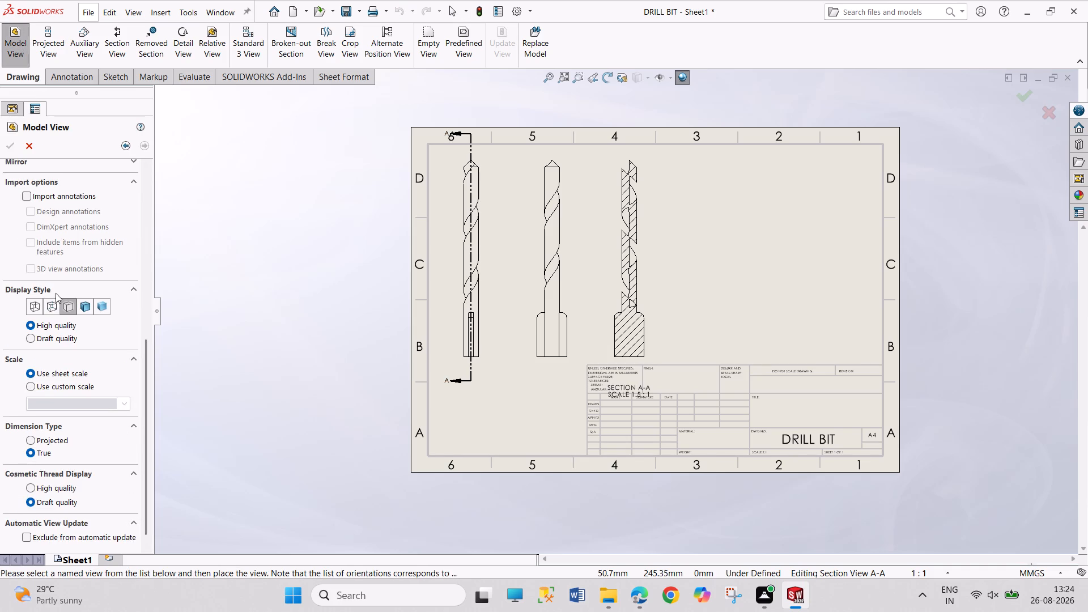
left_click(82, 307)
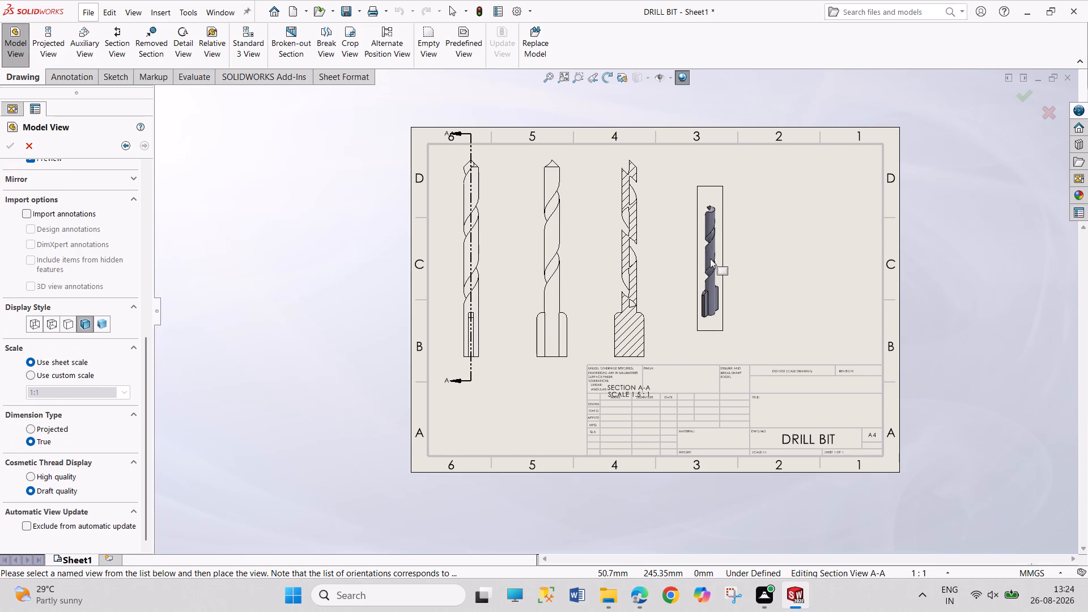
left_click(73, 371)
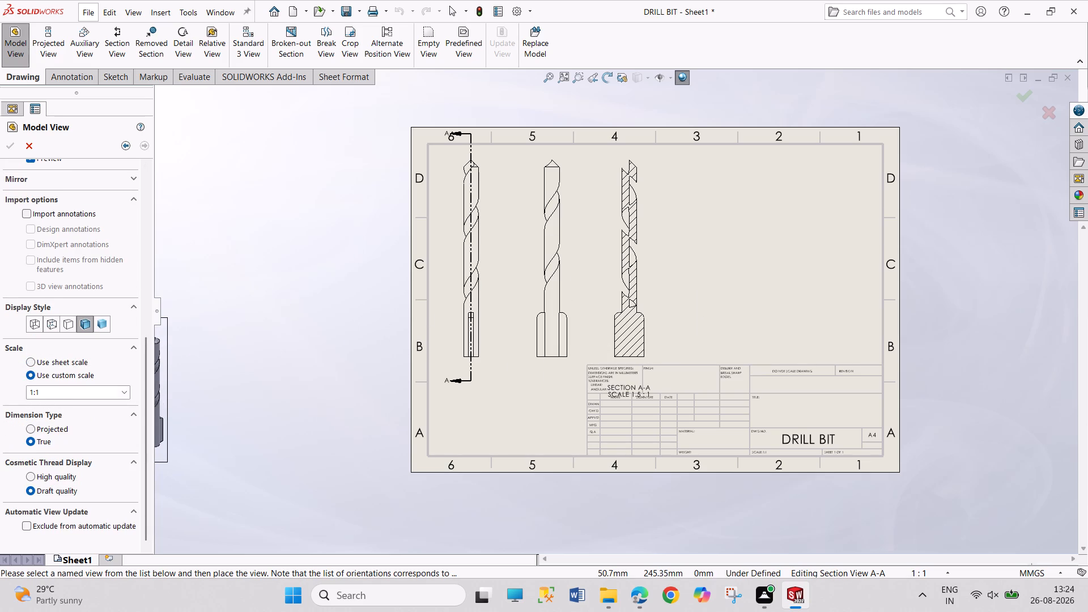
left_click(34, 392)
left_click(35, 389)
key("Left")
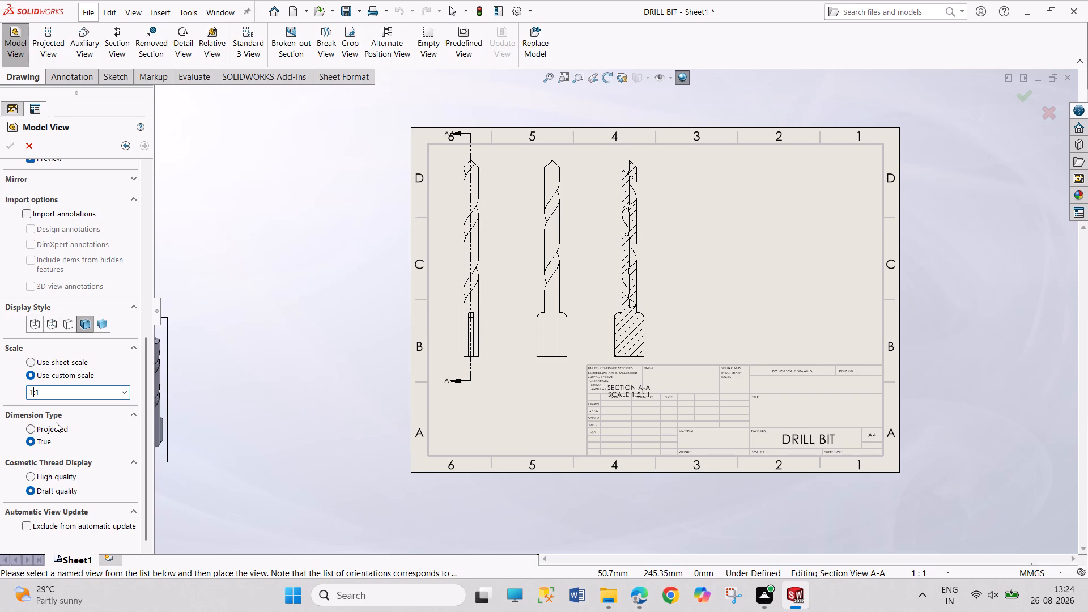
type(".5")
key("Return")
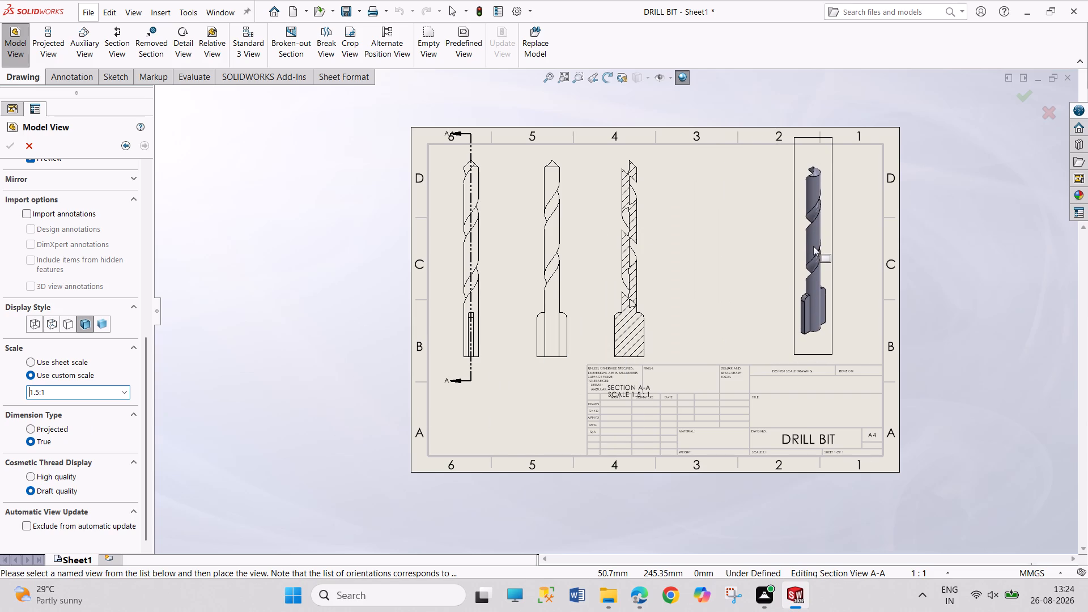
left_click(807, 246)
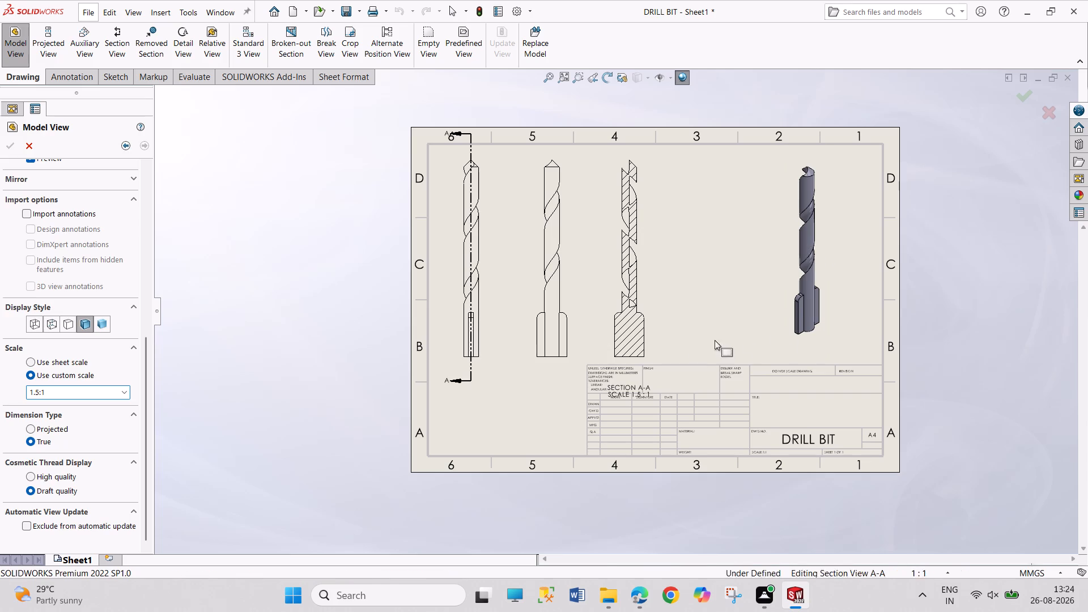
left_click(15, 141)
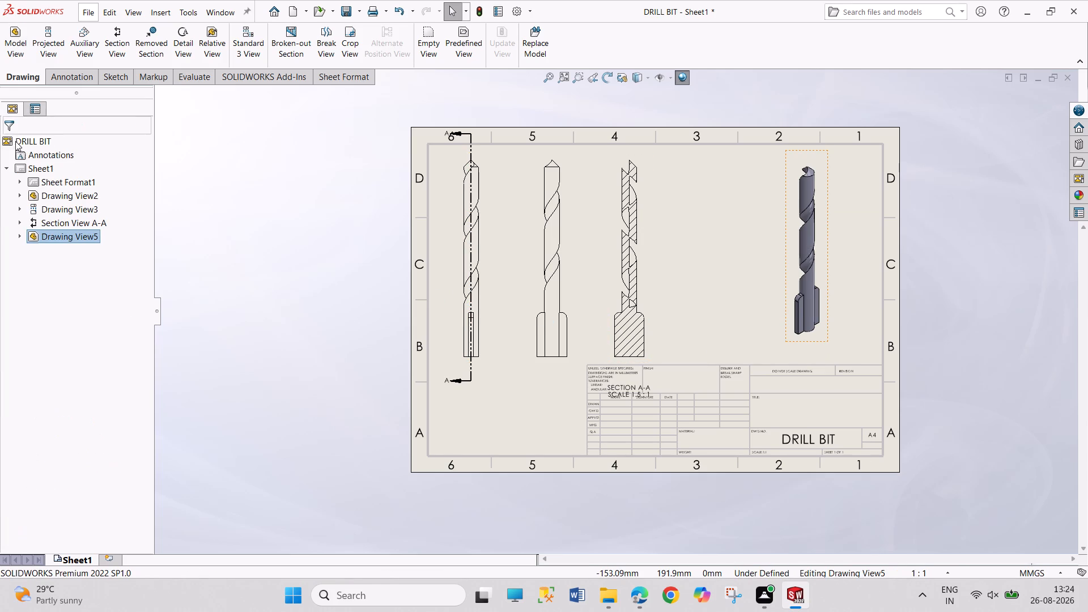
Move the shaded isometric view closer to section view A-A.
left_click_drag(819, 288, 730, 297)
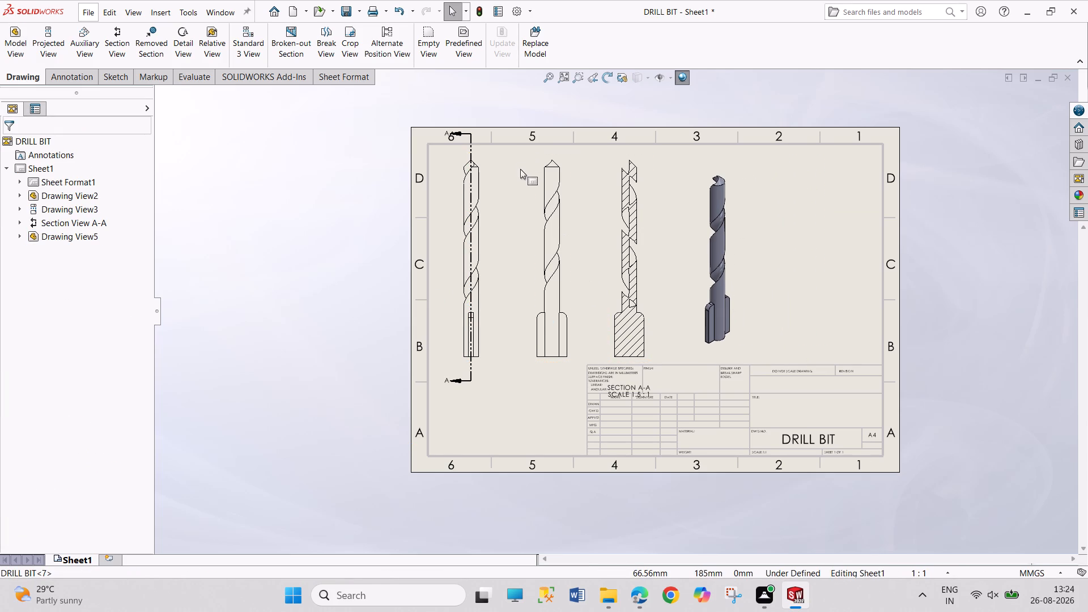
Shift the aligned orthographic and section views slightly lower on the sheet and nudge section view A-A toward the projected view.
scroll(515, 160, "down", 2)
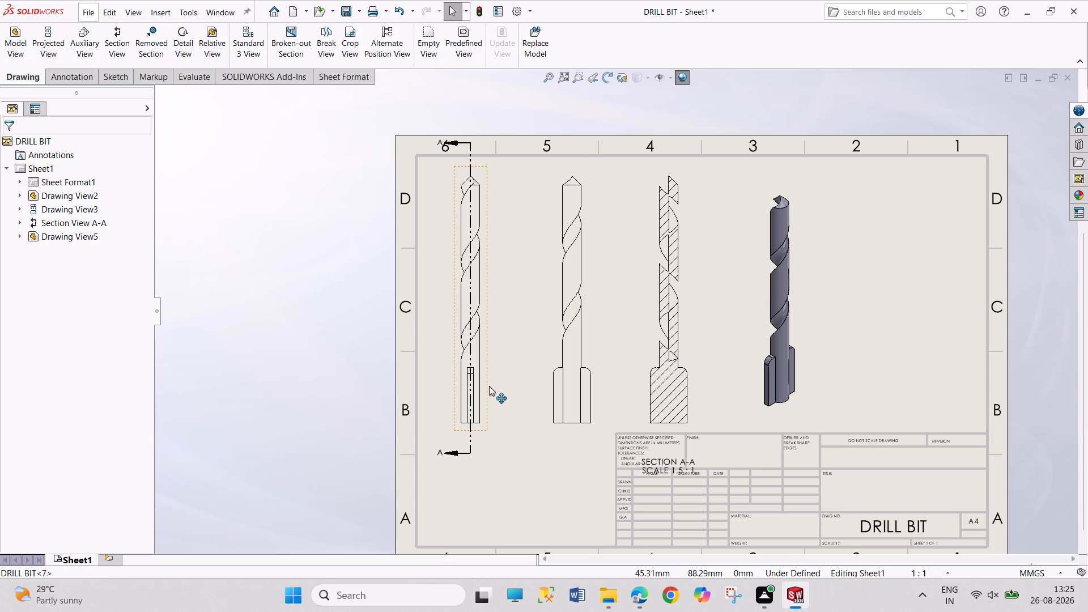
left_click_drag(489, 386, 490, 408)
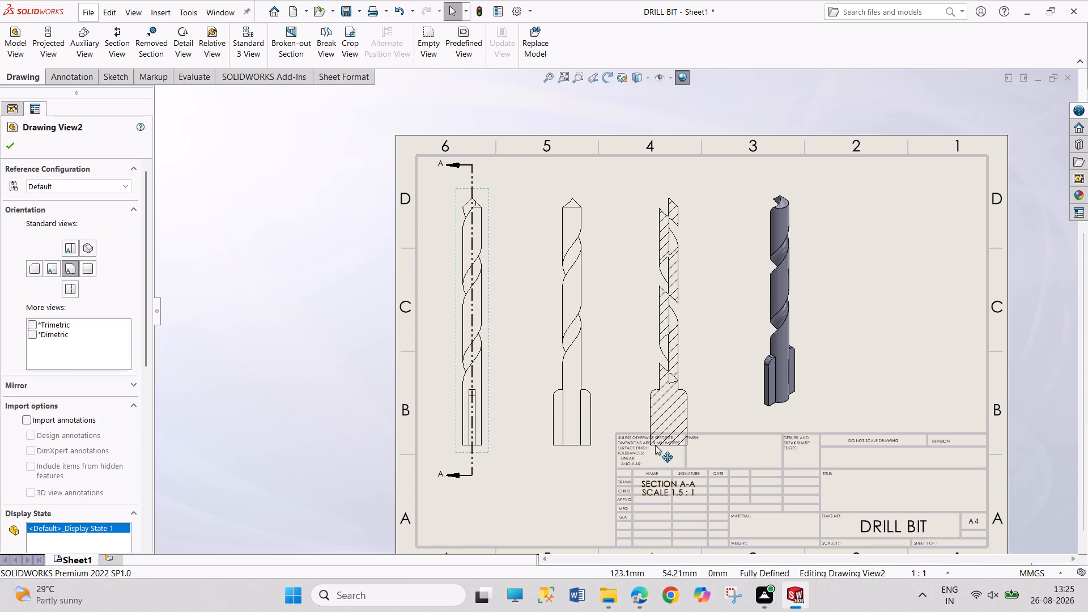
left_click_drag(698, 377, 698, 375)
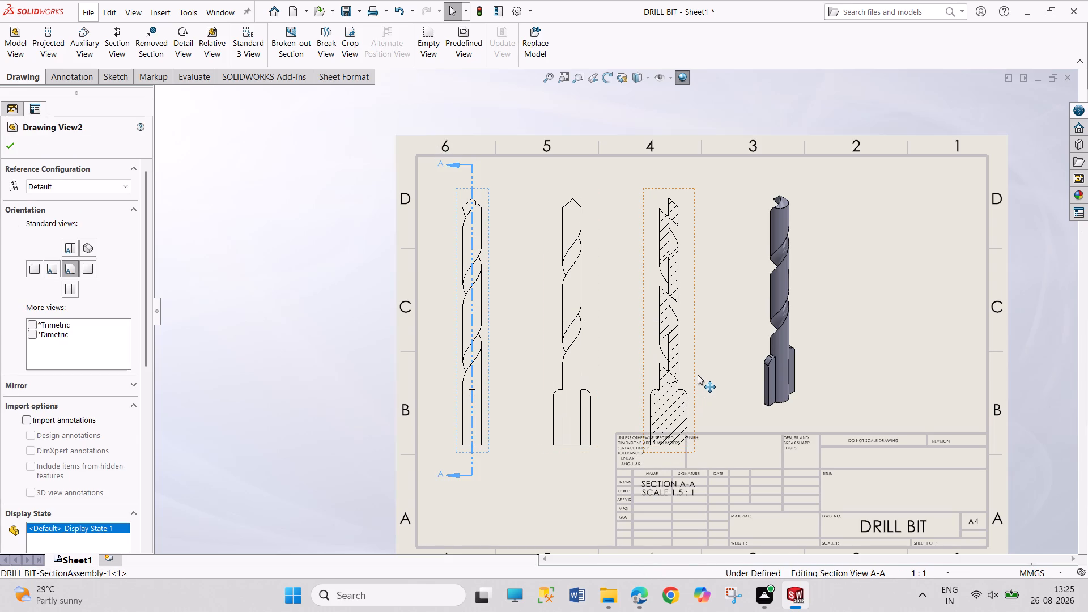
left_click_drag(698, 375, 694, 362)
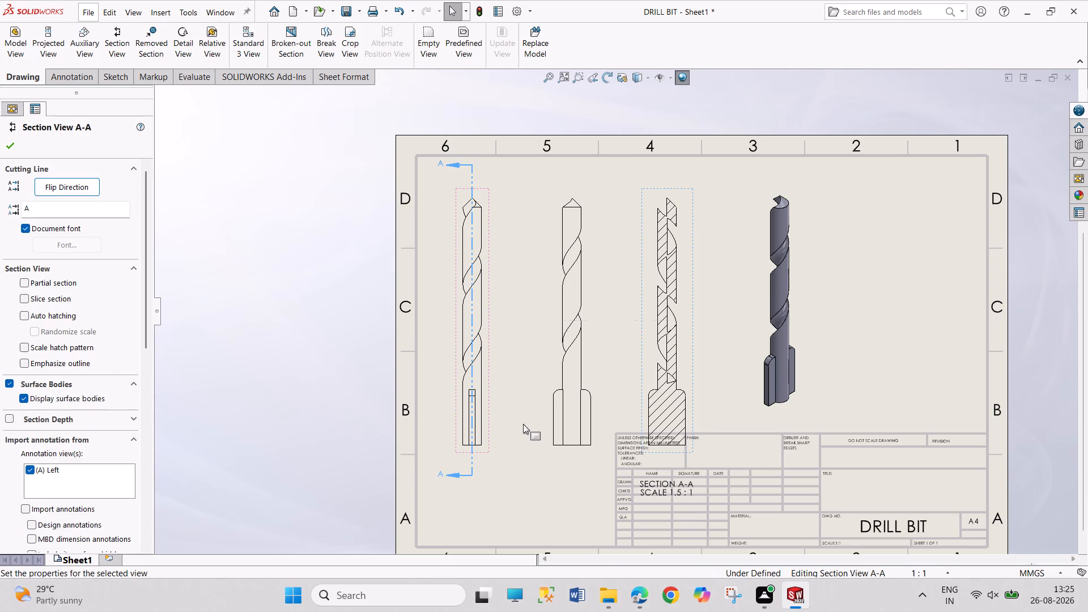
left_click(490, 450)
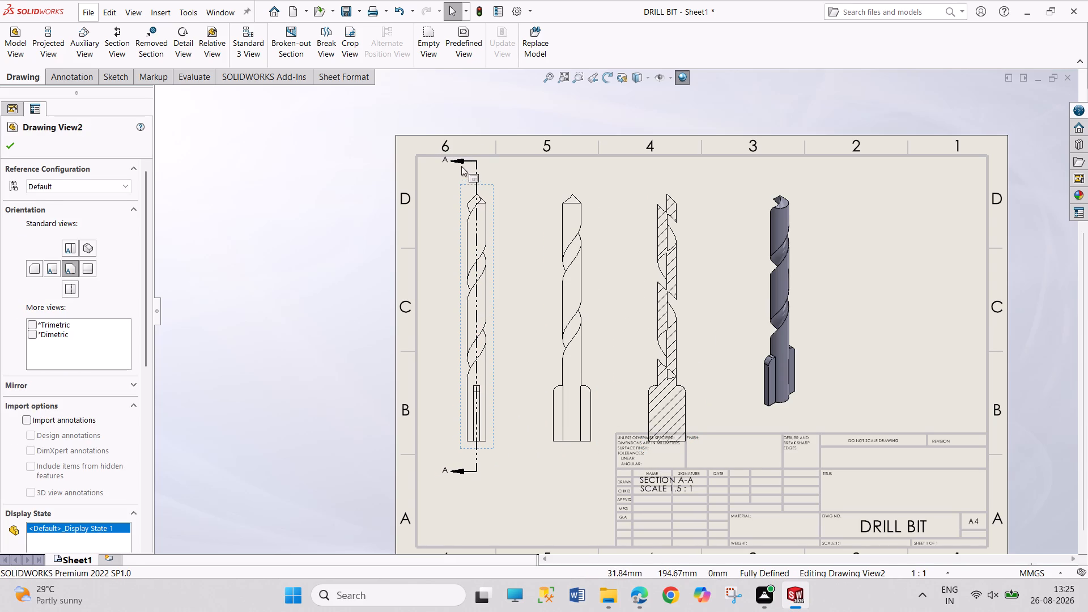
left_click_drag(461, 160, 458, 173)
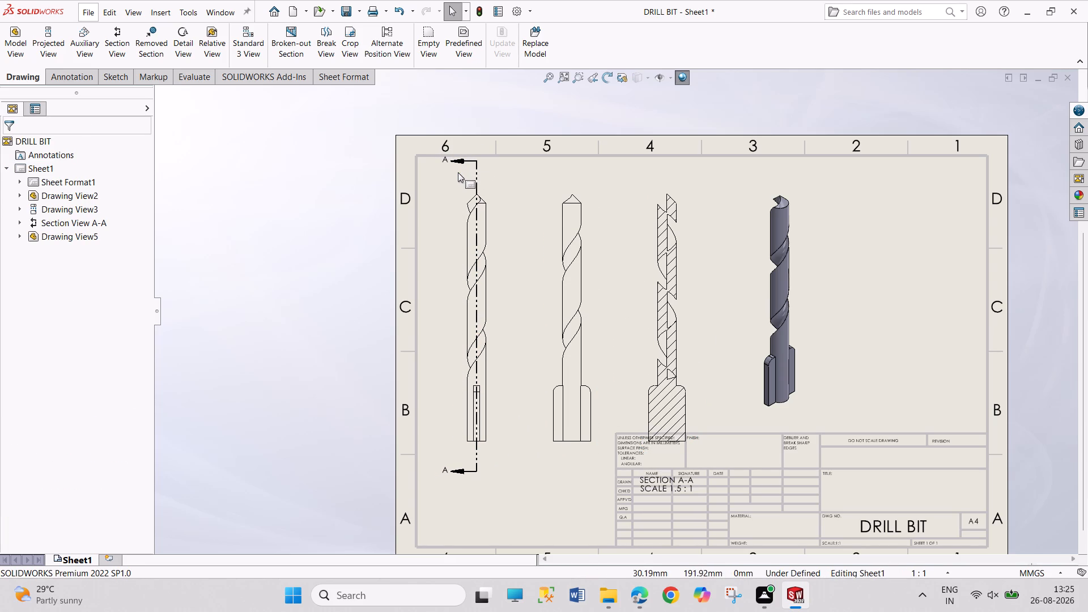
left_click(461, 471)
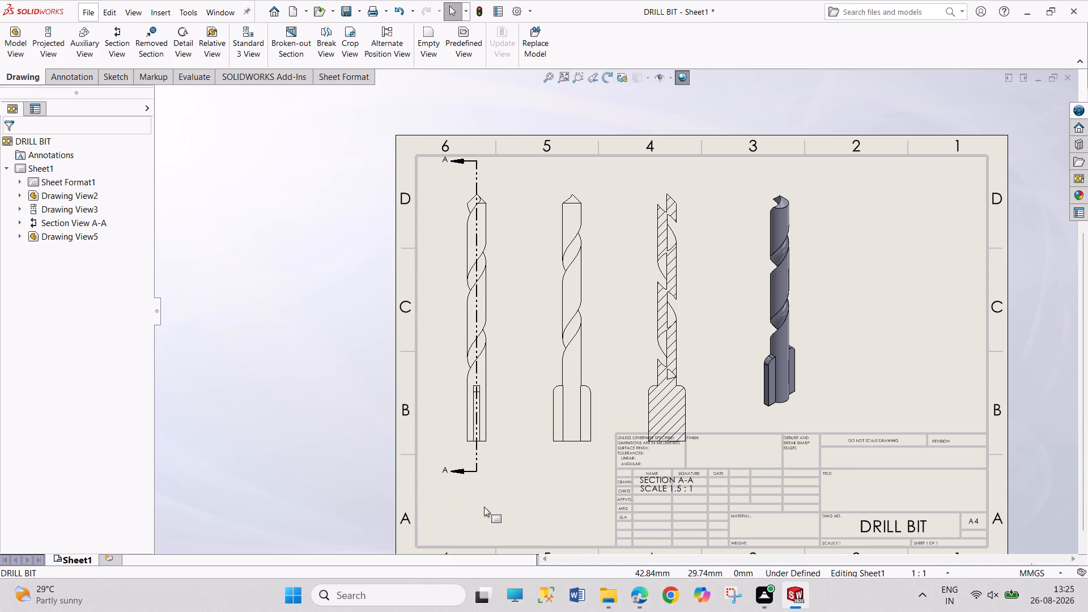
Set the custom scale of the leftmost parent drill view to 1:1.
left_click(495, 437)
scroll(120, 407, "down", 1)
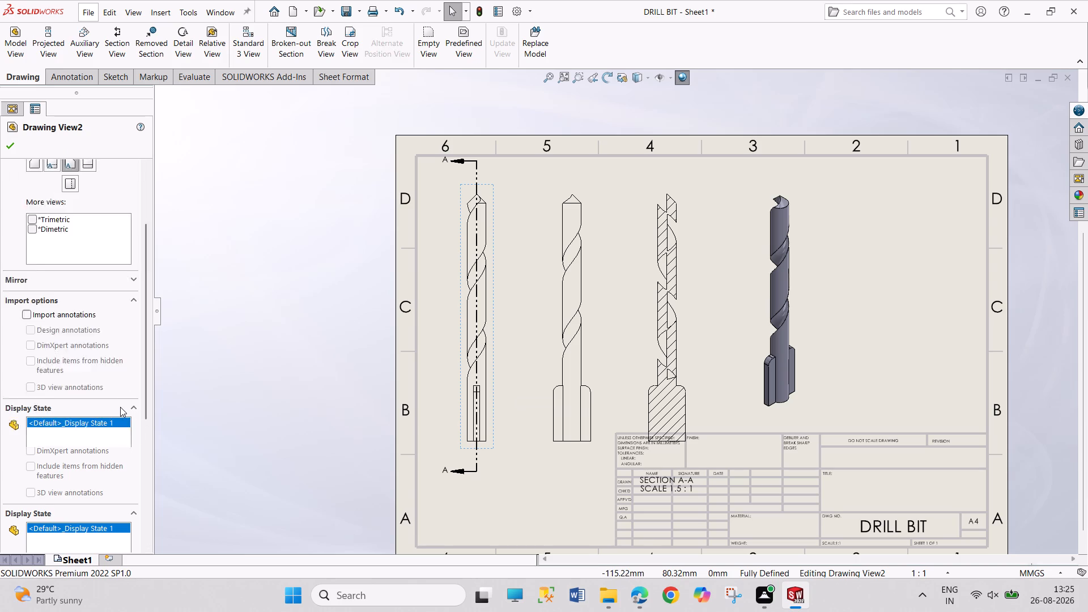
scroll(120, 407, "down", 3)
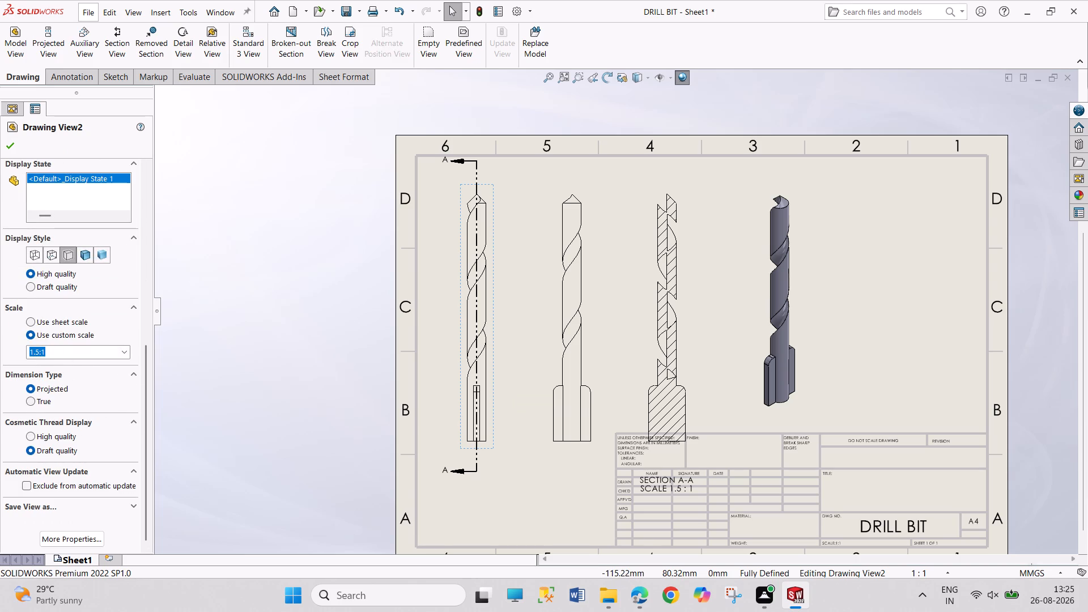
left_click(38, 352)
double_click(40, 349)
left_click(40, 349)
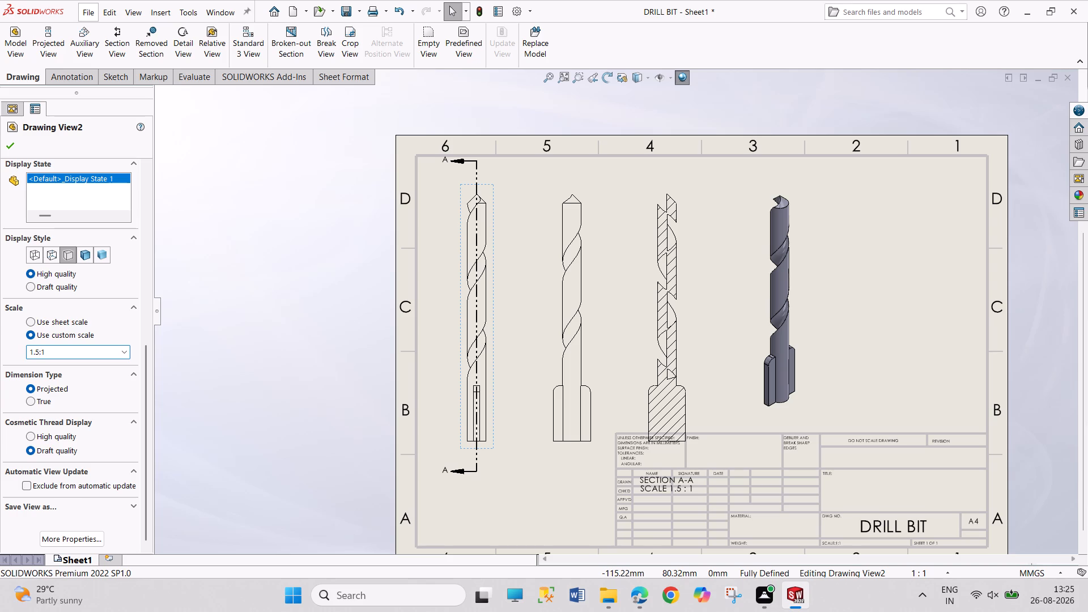
key("BackSpace")
key("BackSpace")
key("Return")
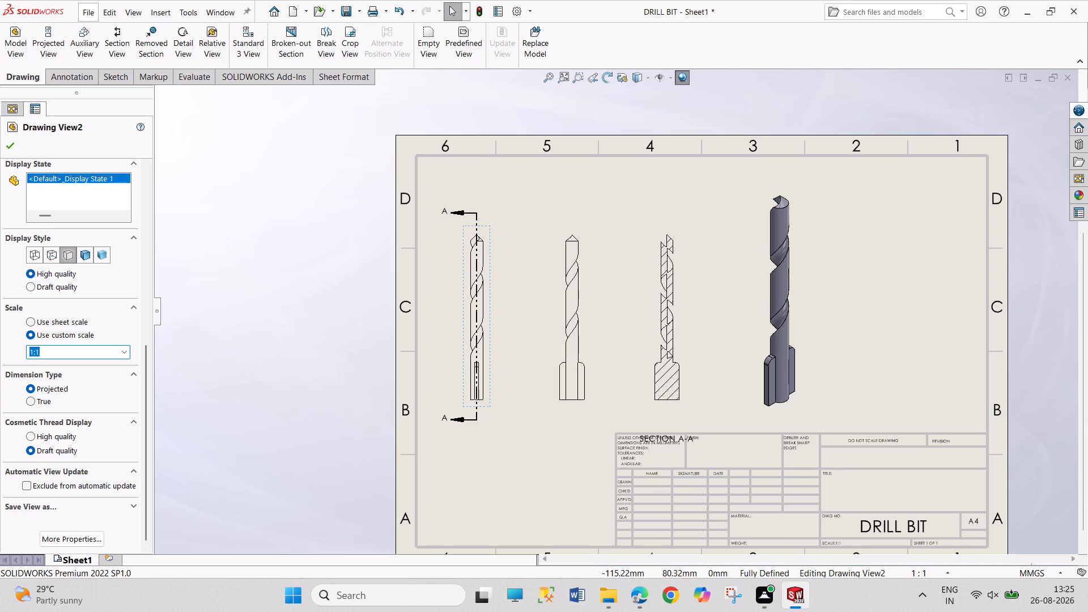
left_click(5, 142)
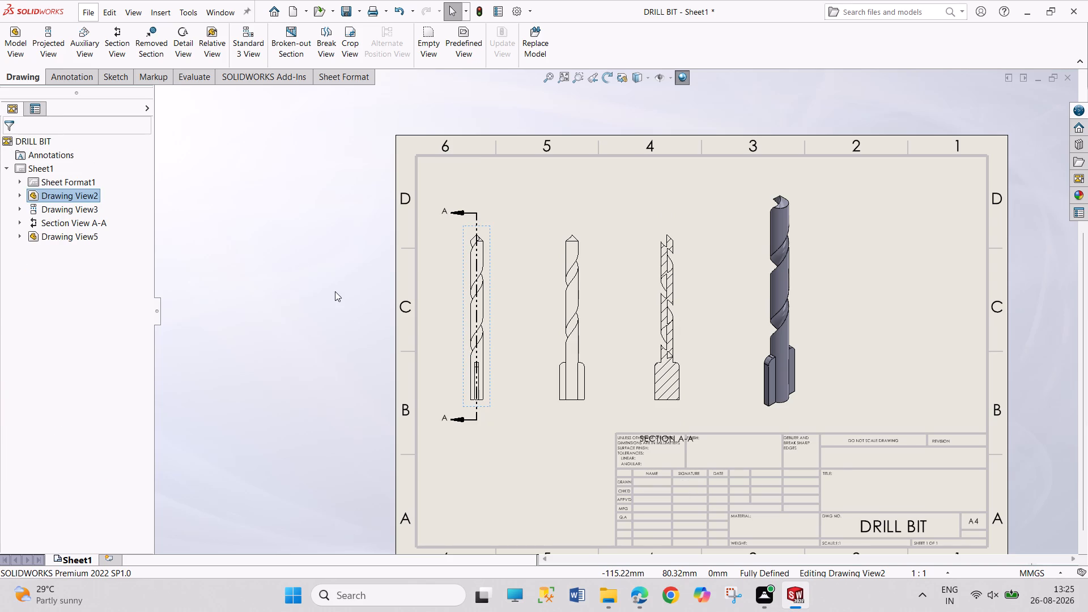
Move the leftmost drill view up and toward the projected view, so the aligned views clear the title block.
left_click_drag(490, 370, 500, 359)
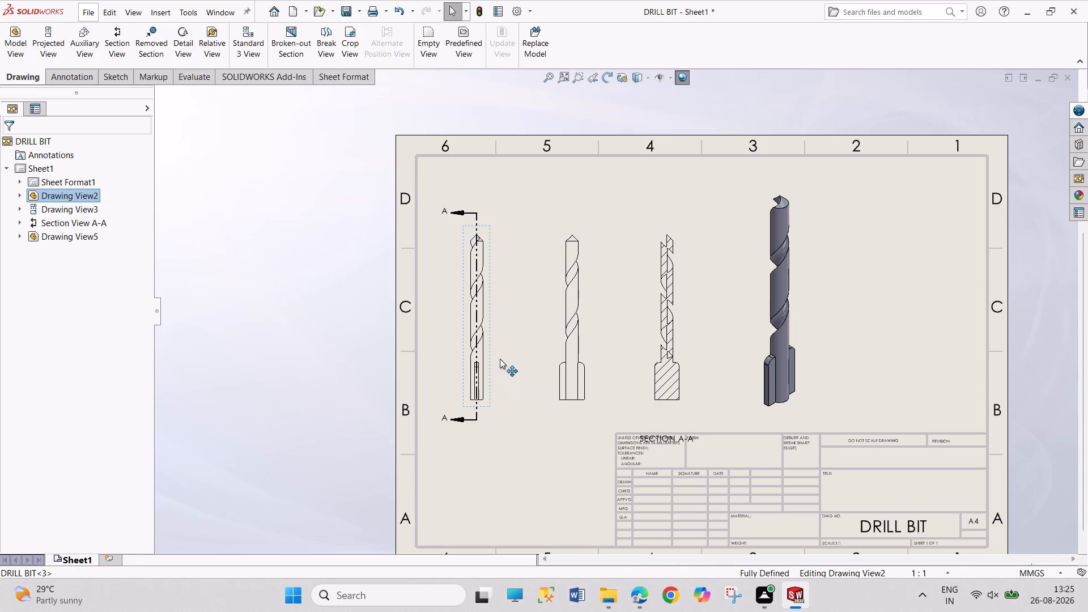
left_click_drag(500, 359, 513, 352)
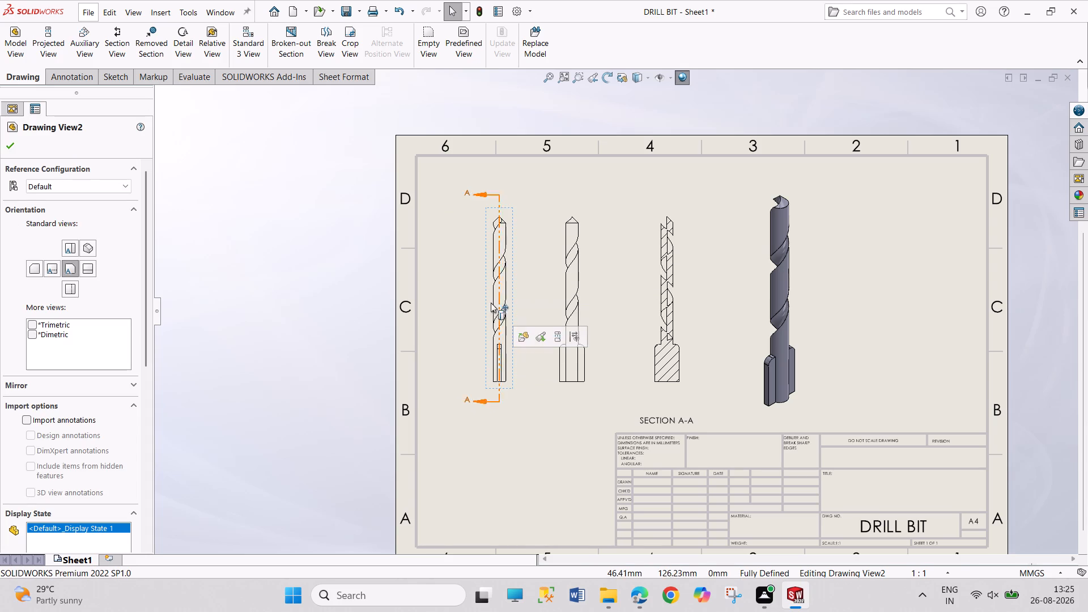
Examine the leftmost drill view up close and consult the reference PDF for the dimensions it needs.
scroll(490, 299, "down", 2, "ctrl")
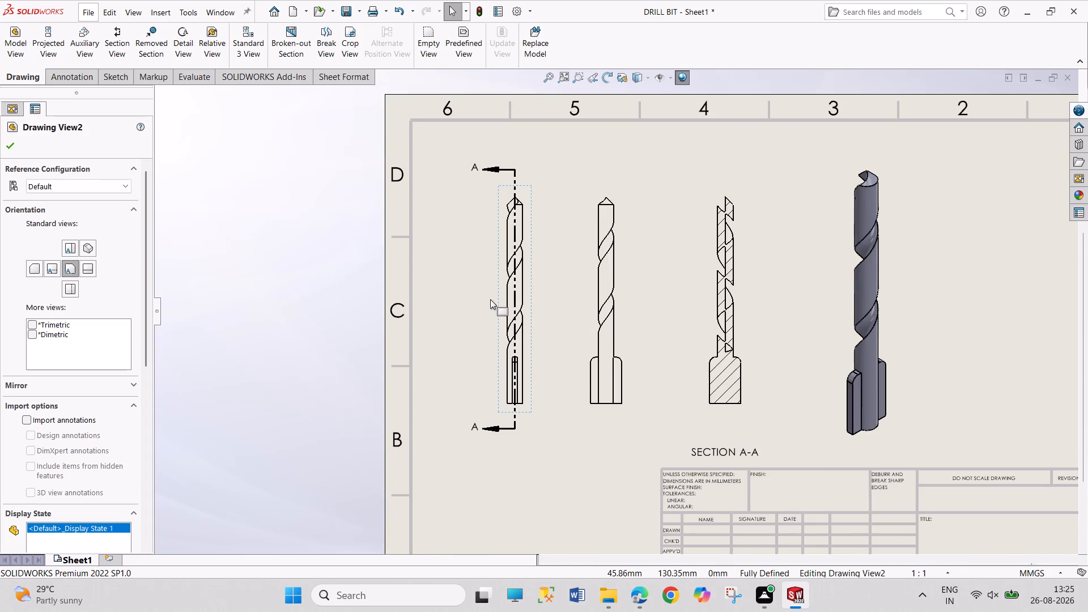
scroll(490, 299, "down", 2, "ctrl")
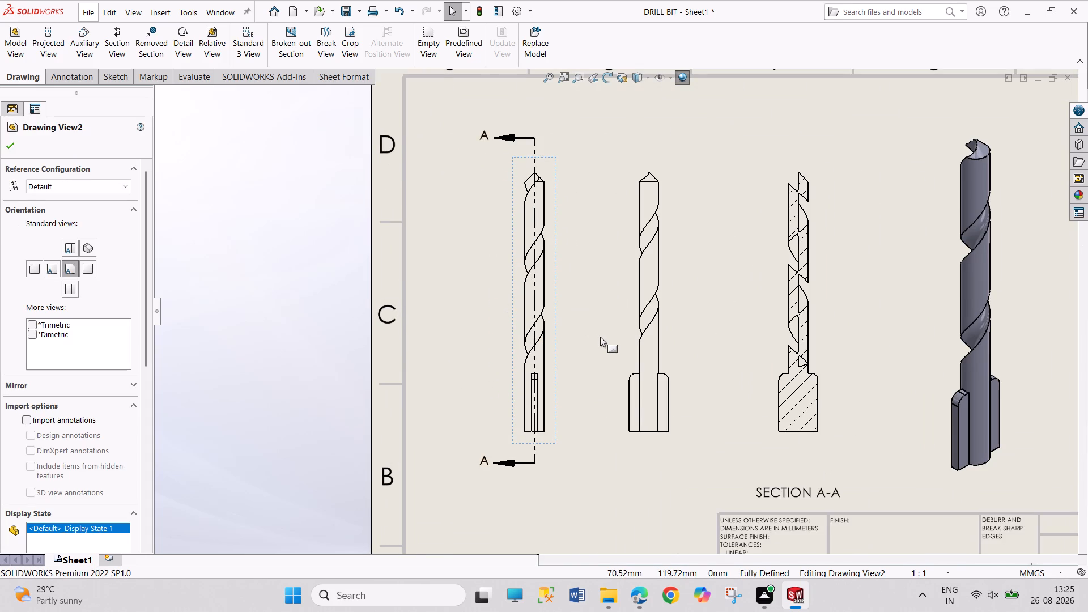
scroll(600, 337, "down", 4, "ctrl")
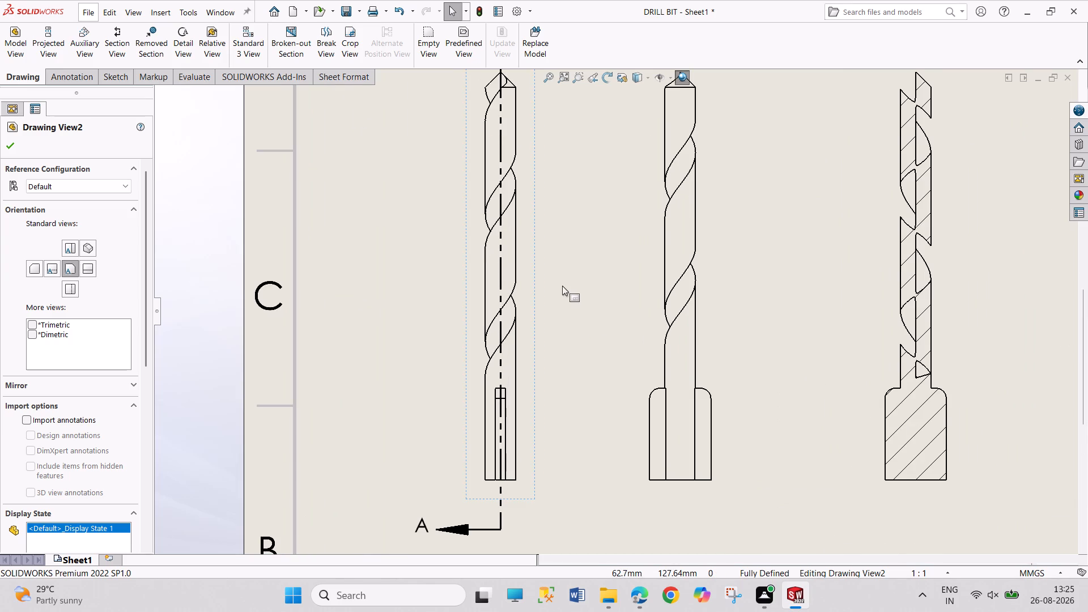
middle_click_drag(562, 286, 562, 333)
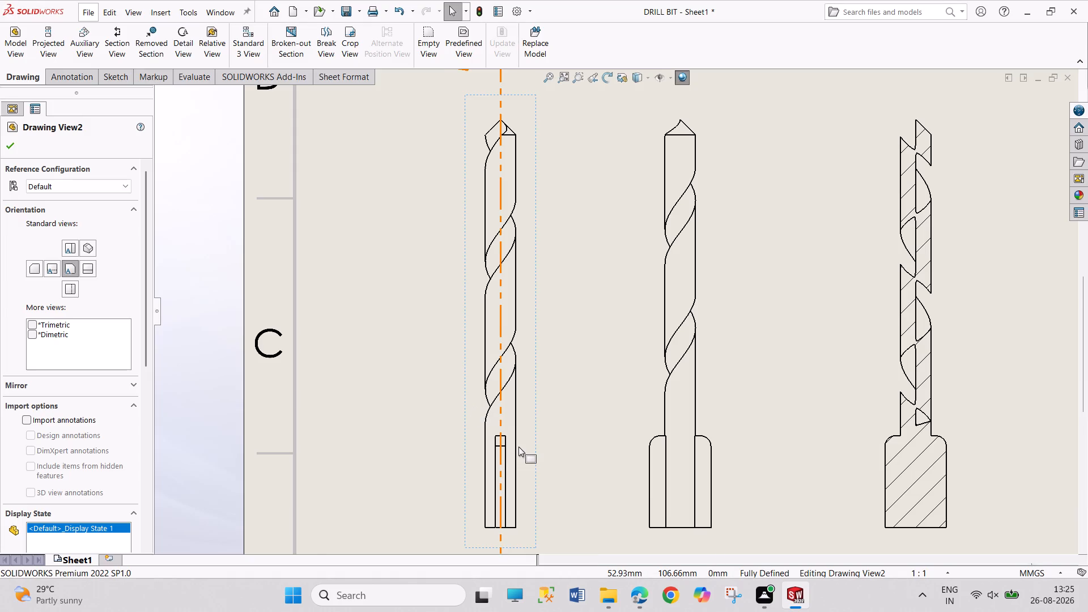
scroll(518, 447, "up", 1)
scroll(521, 450, "down", 3)
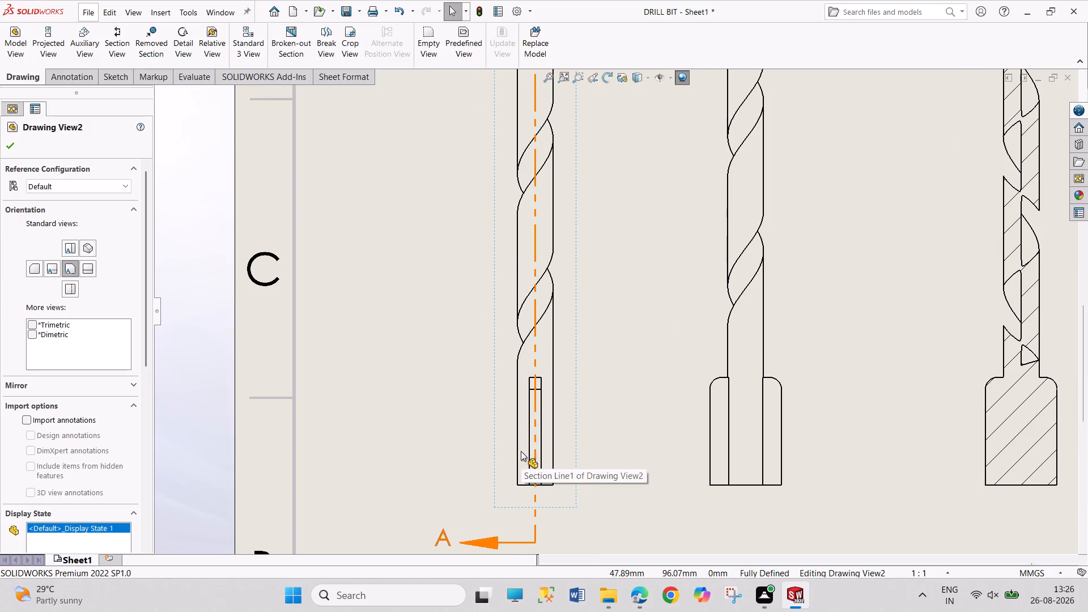
scroll(556, 258, "up", 1)
scroll(581, 188, "down", 1)
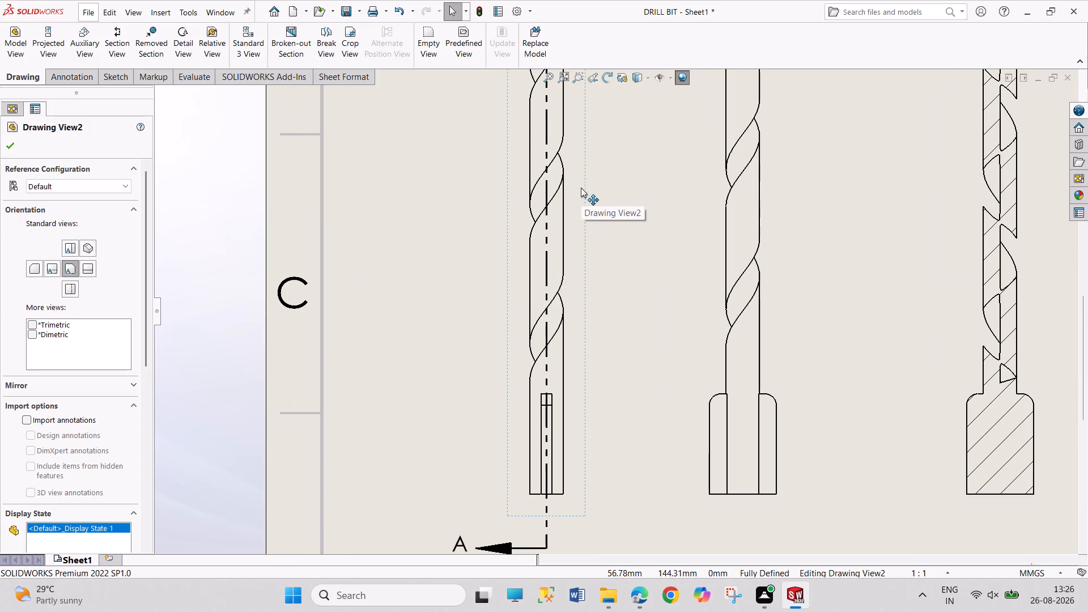
scroll(581, 188, "down", 1)
middle_click_drag(581, 188, 579, 239)
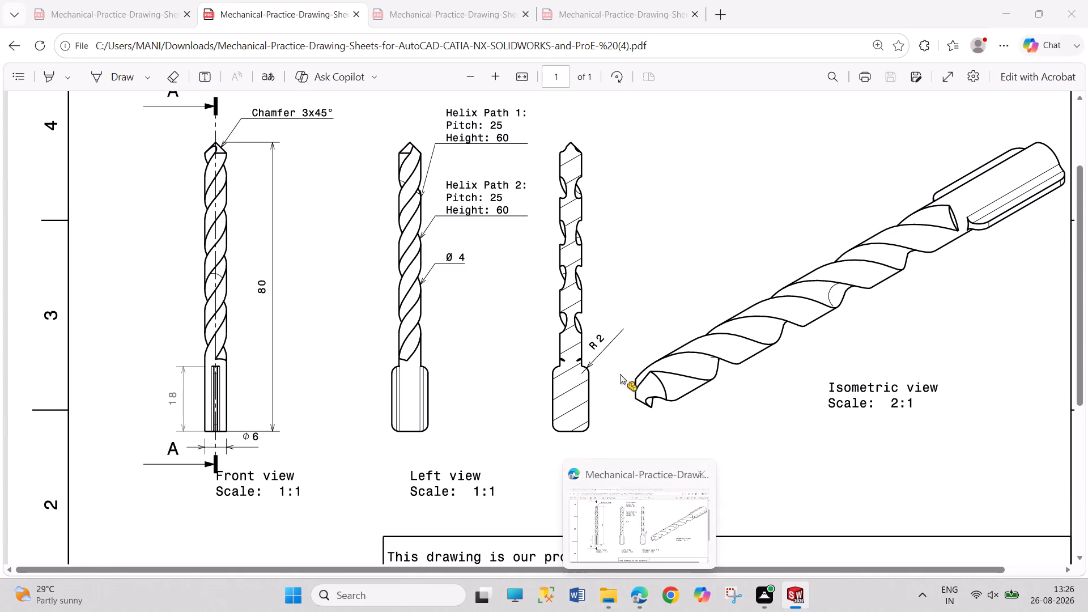
Add a chamfer dimension to the sloped tip edge of the leftmost drill view, placing its text above the tip, toward the projected view.
scroll(583, 116, "up", 2)
scroll(579, 118, "down", 3)
scroll(574, 282, "down", 4)
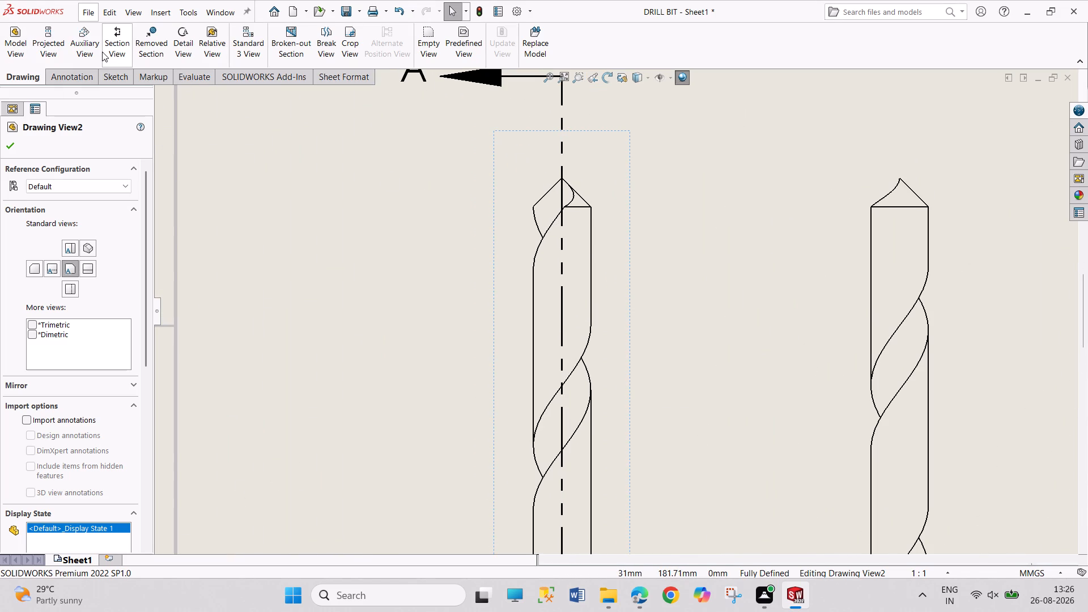
left_click(88, 79)
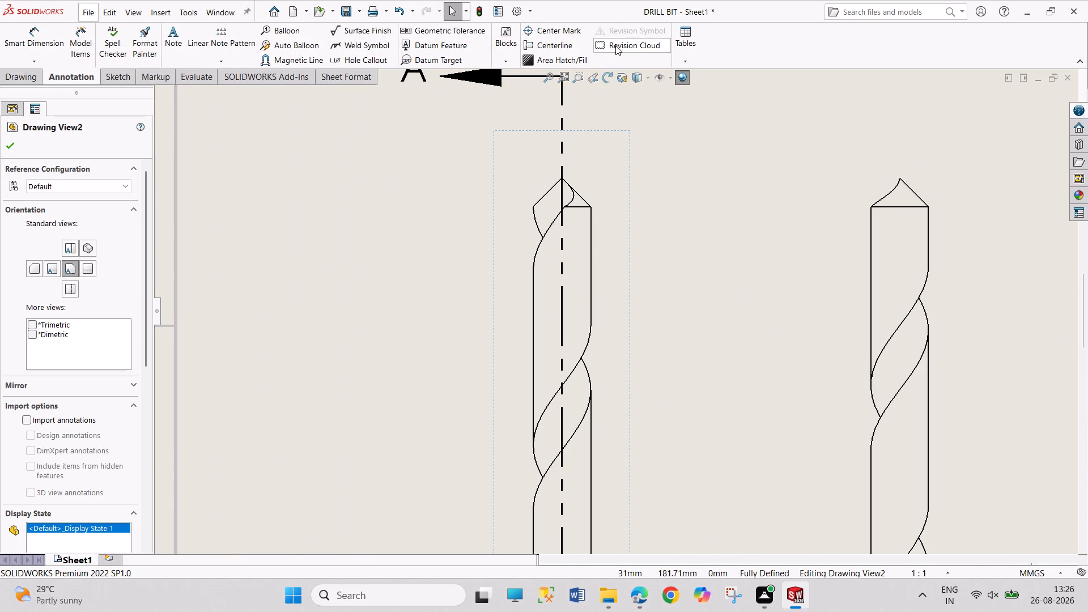
left_click(58, 62)
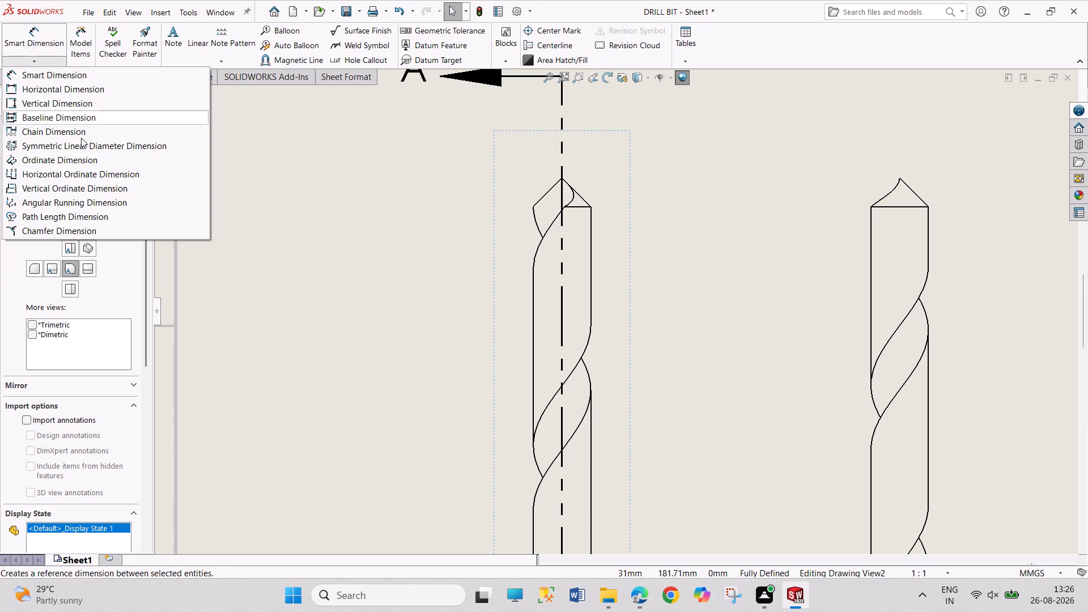
left_click(84, 230)
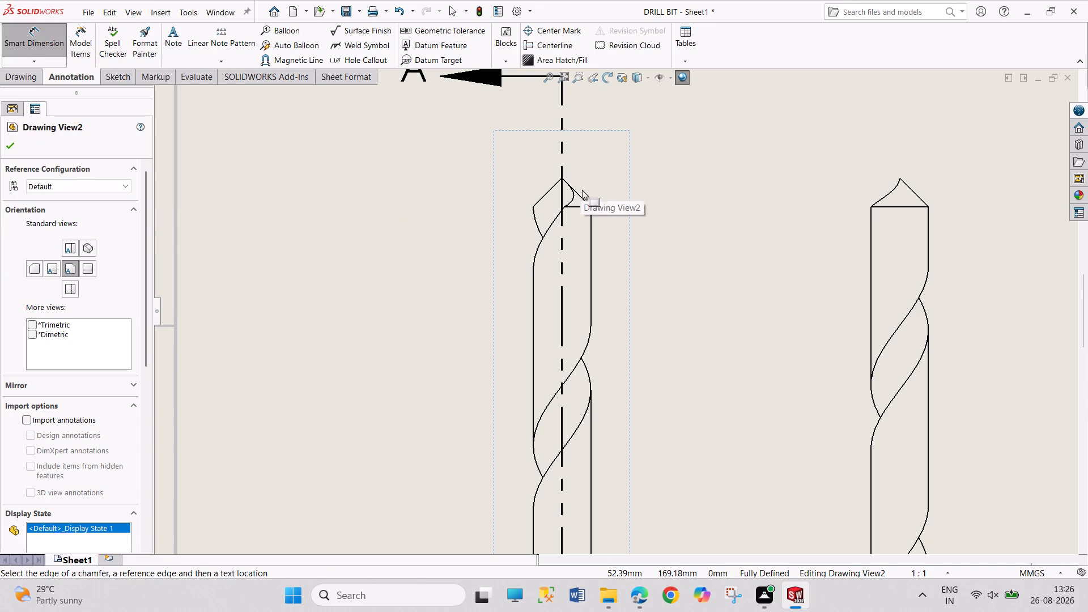
left_click(584, 199)
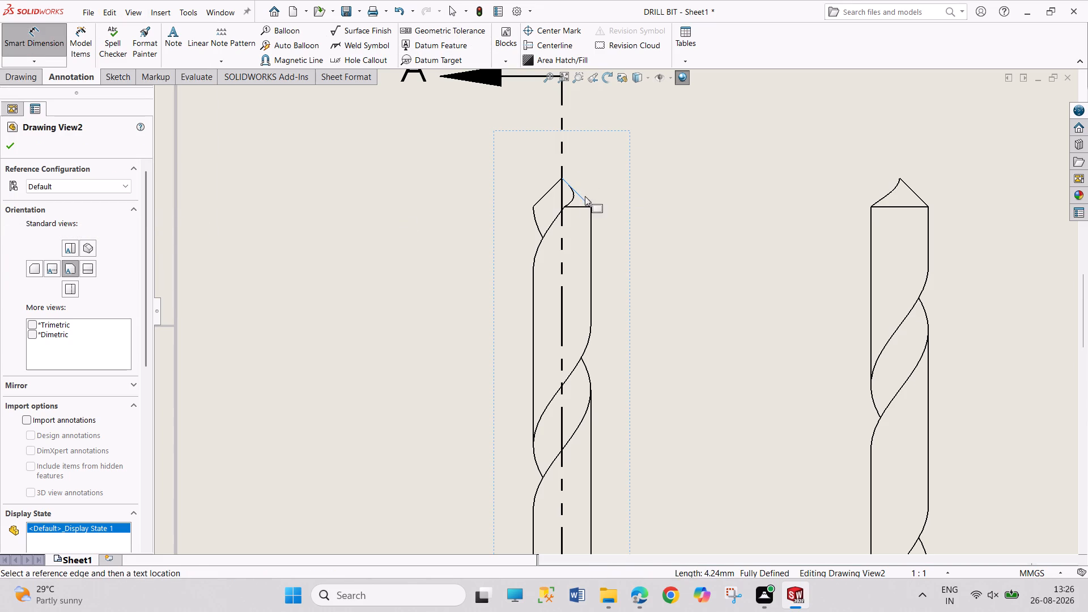
left_click(591, 216)
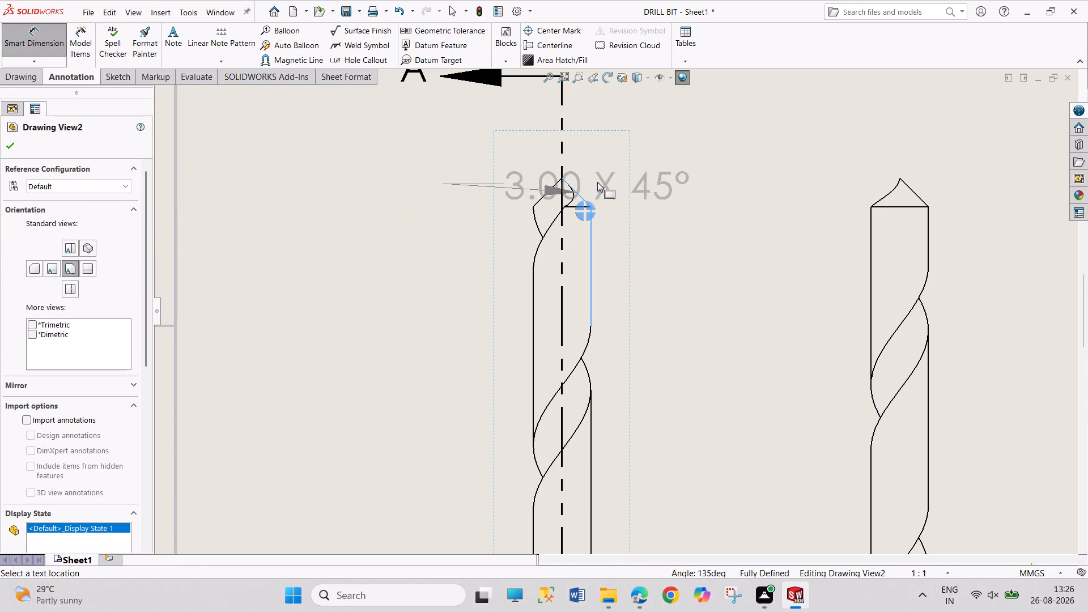
left_click(778, 118)
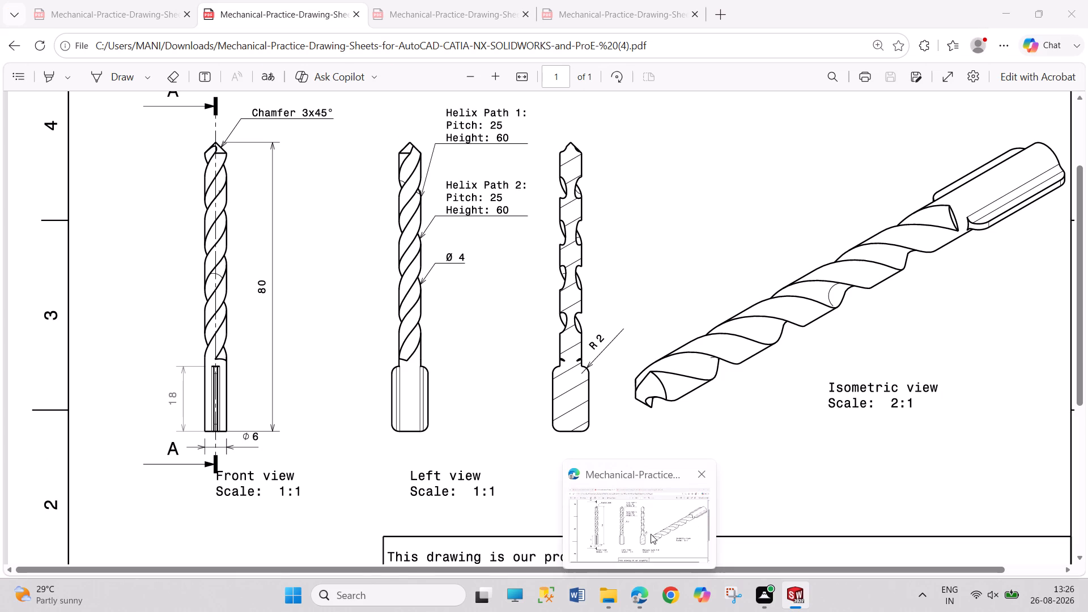
Dimension the drill's overall length from shank base to tip in the leftmost view, placing it between that view and the projected view.
scroll(654, 443, "up", 1)
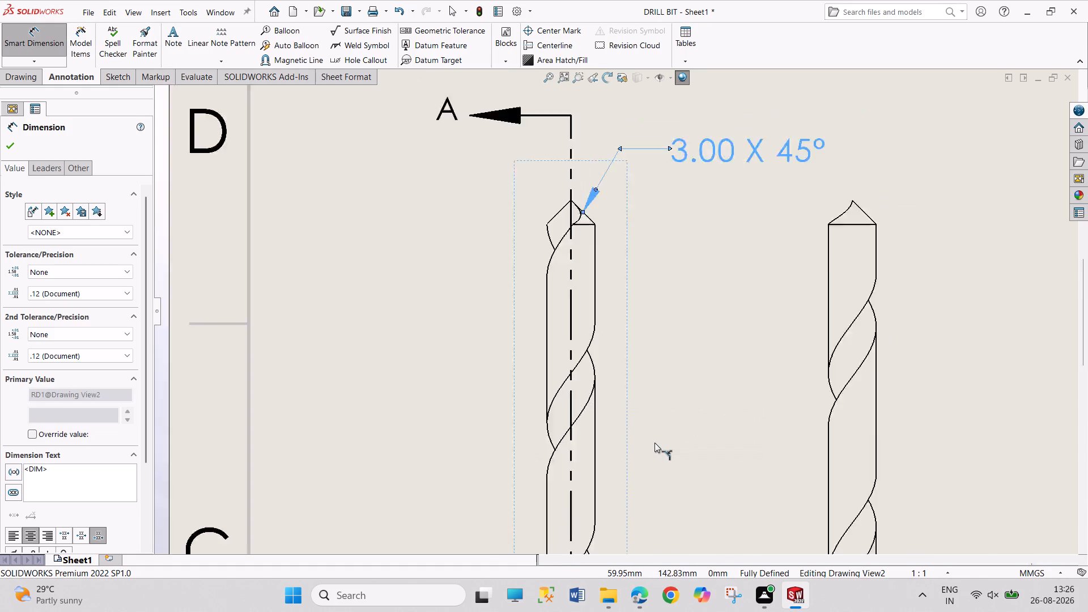
scroll(654, 443, "up", 3)
scroll(628, 245, "down", 8)
scroll(577, 306, "down", 2)
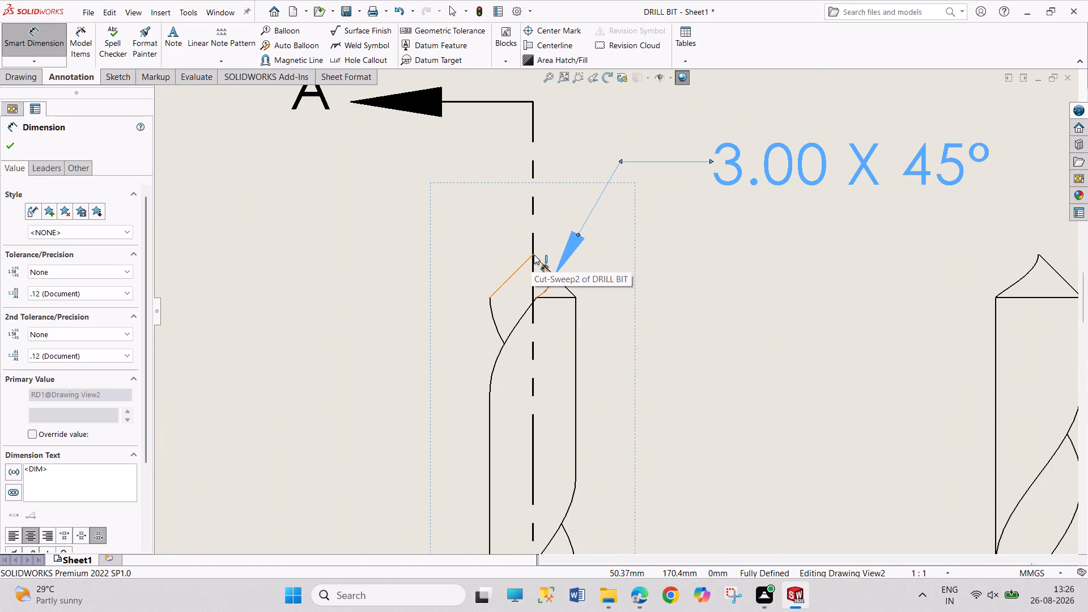
scroll(596, 466, "up", 10)
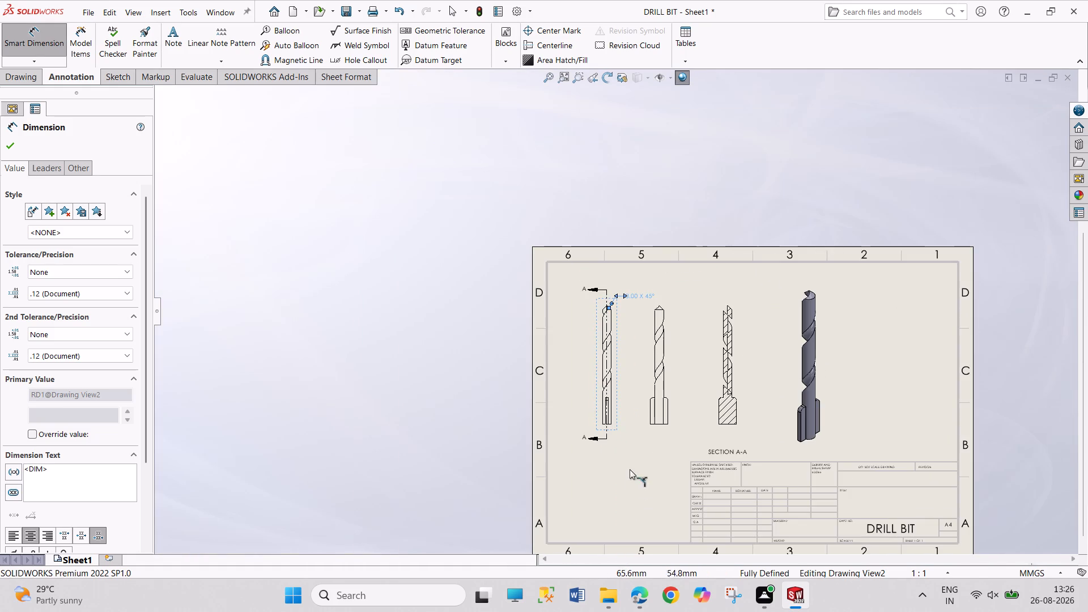
scroll(628, 439, "down", 3)
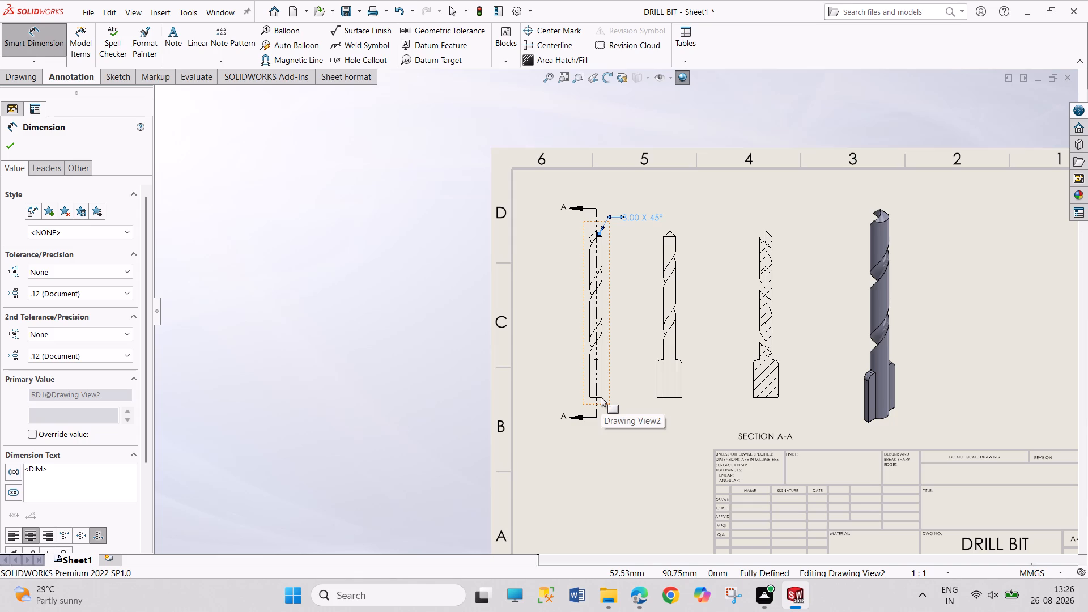
left_click(601, 397)
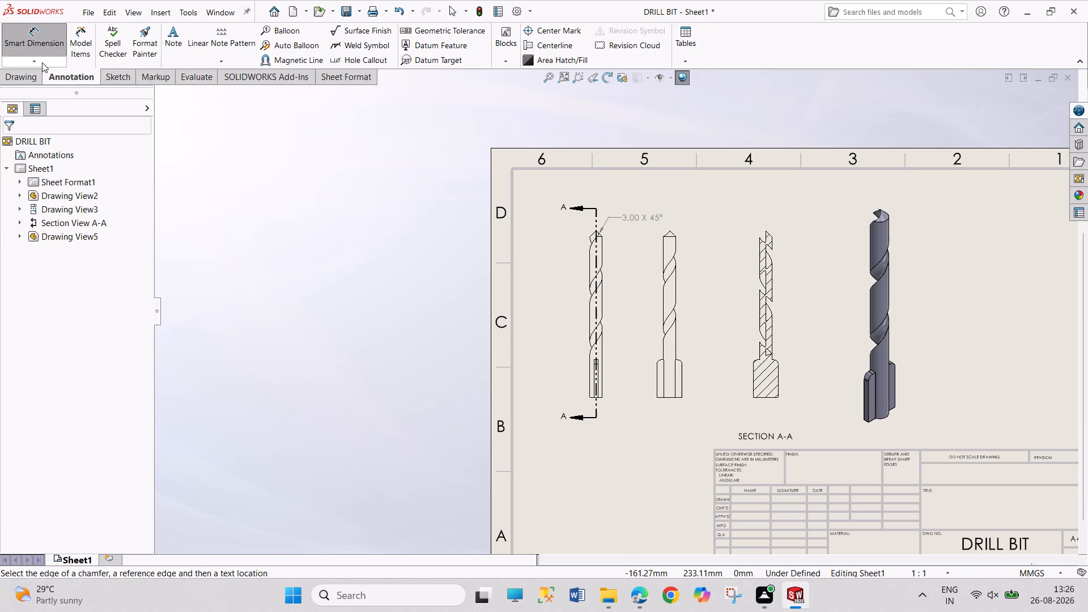
left_click(42, 62)
left_click(45, 70)
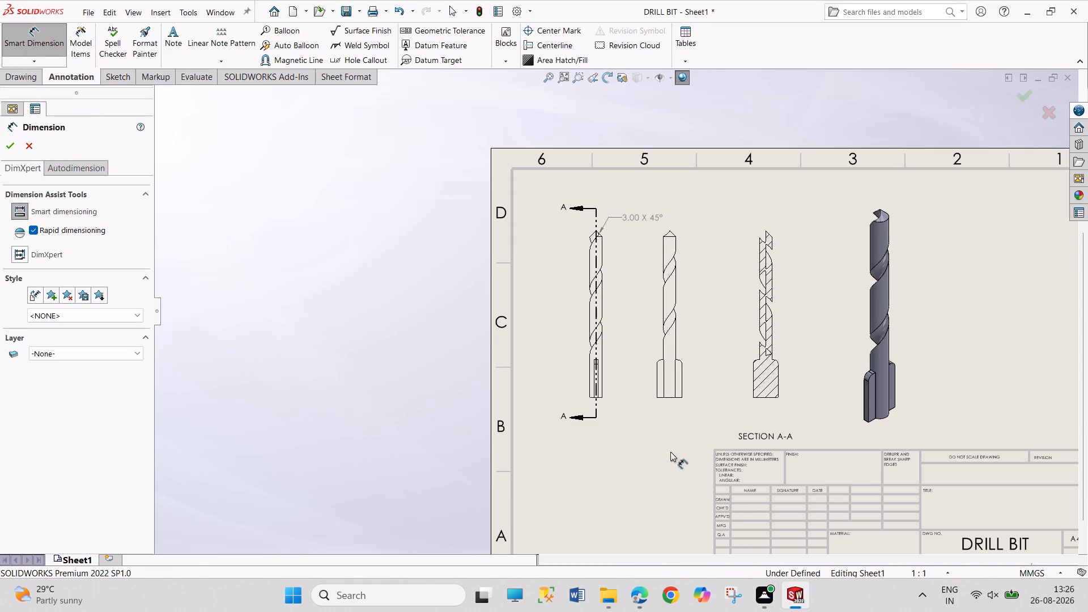
scroll(639, 377, "down", 7)
scroll(523, 344, "down", 4)
scroll(542, 387, "down", 4)
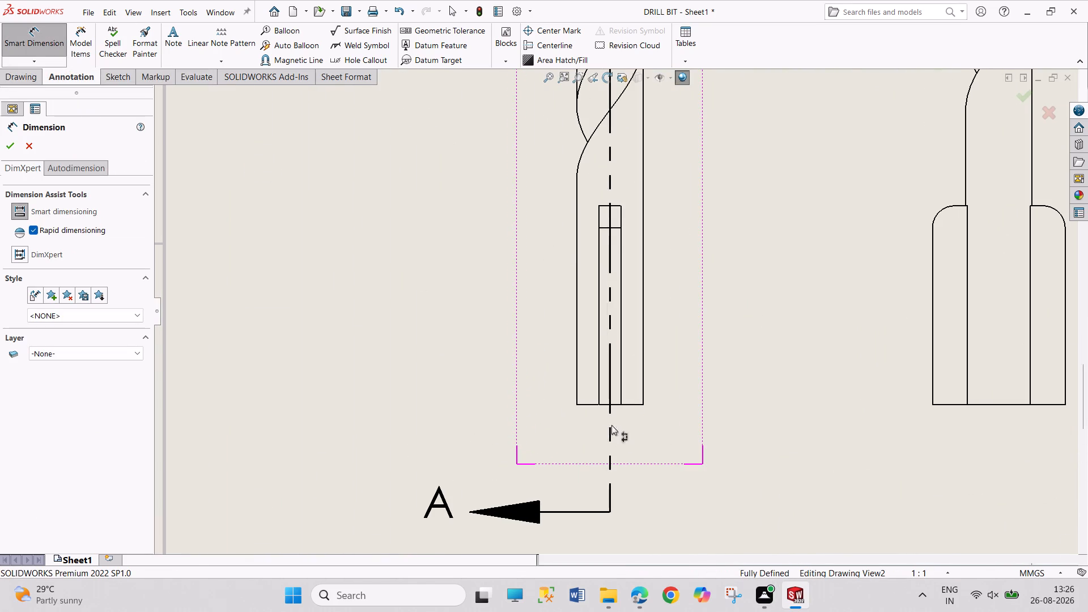
left_click(629, 405)
scroll(652, 364, "up", 5)
scroll(660, 298, "up", 4)
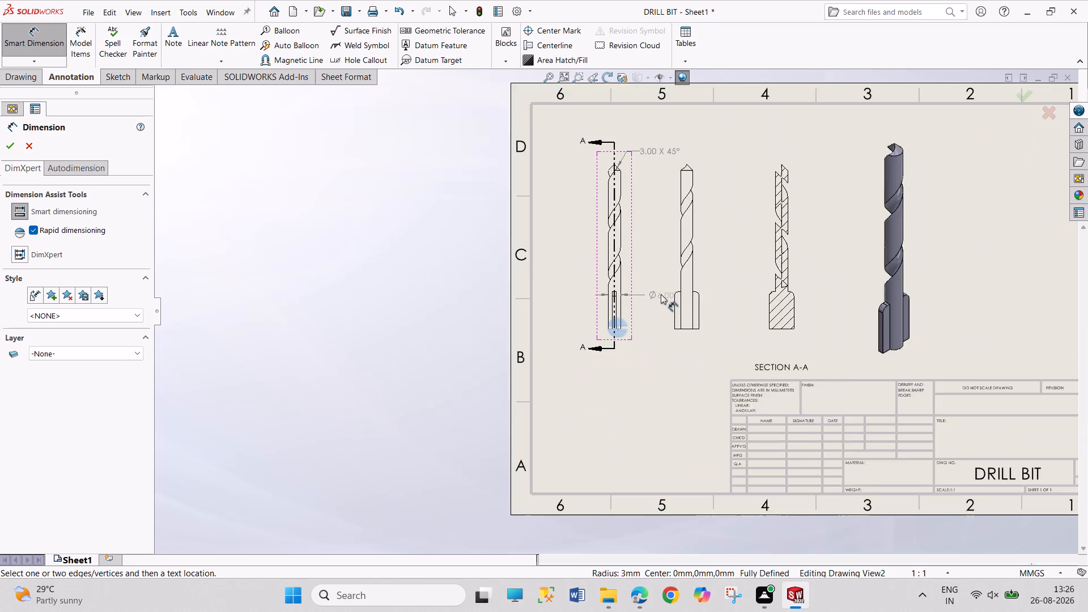
scroll(656, 263, "up", 4)
scroll(622, 252, "down", 8)
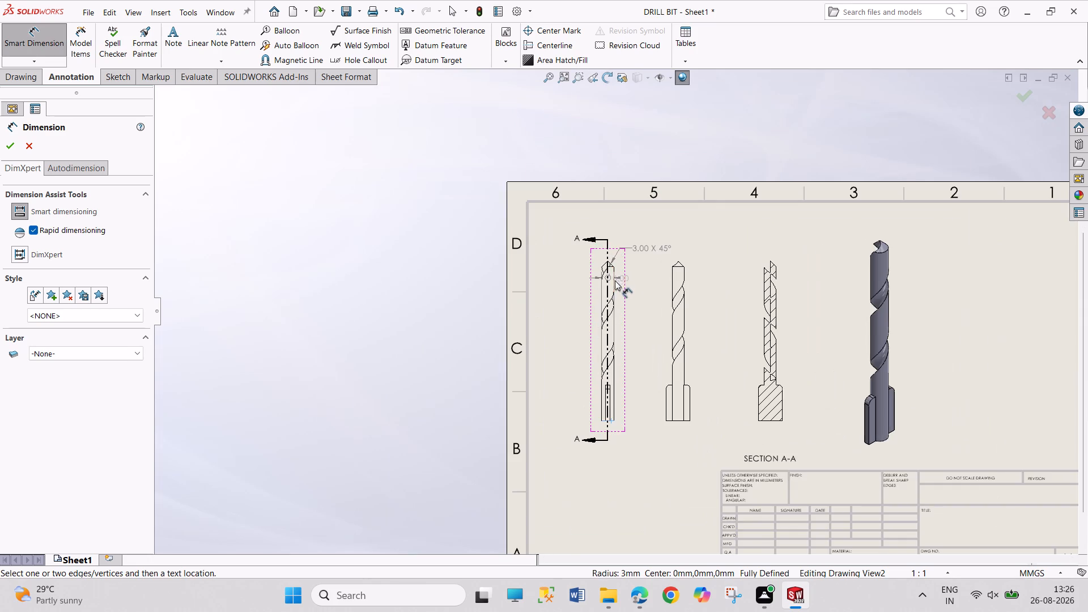
scroll(614, 281, "down", 6)
scroll(578, 236, "down", 10)
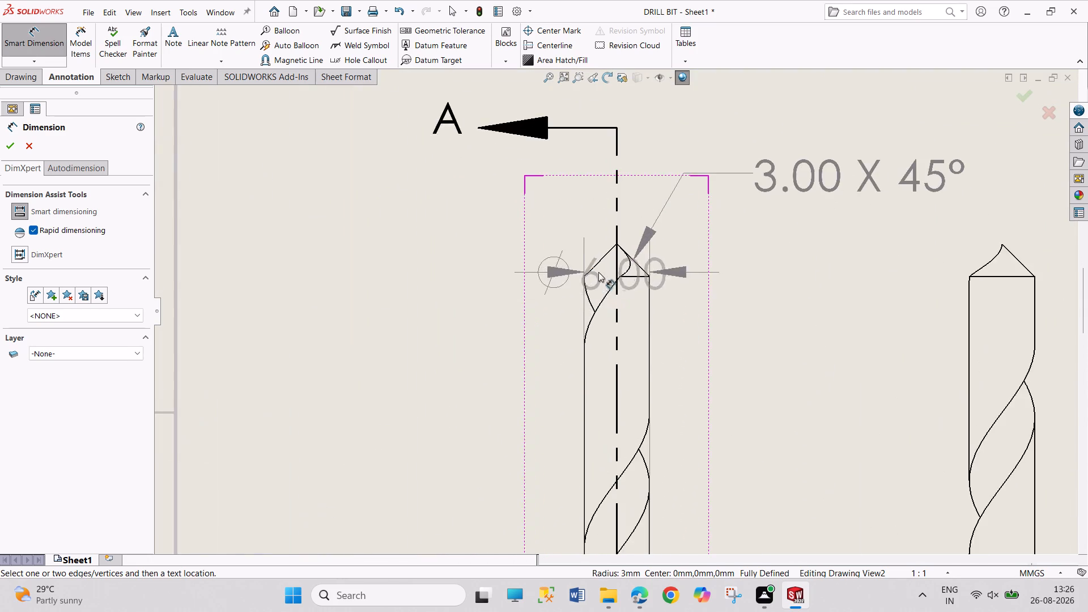
scroll(598, 272, "down", 7)
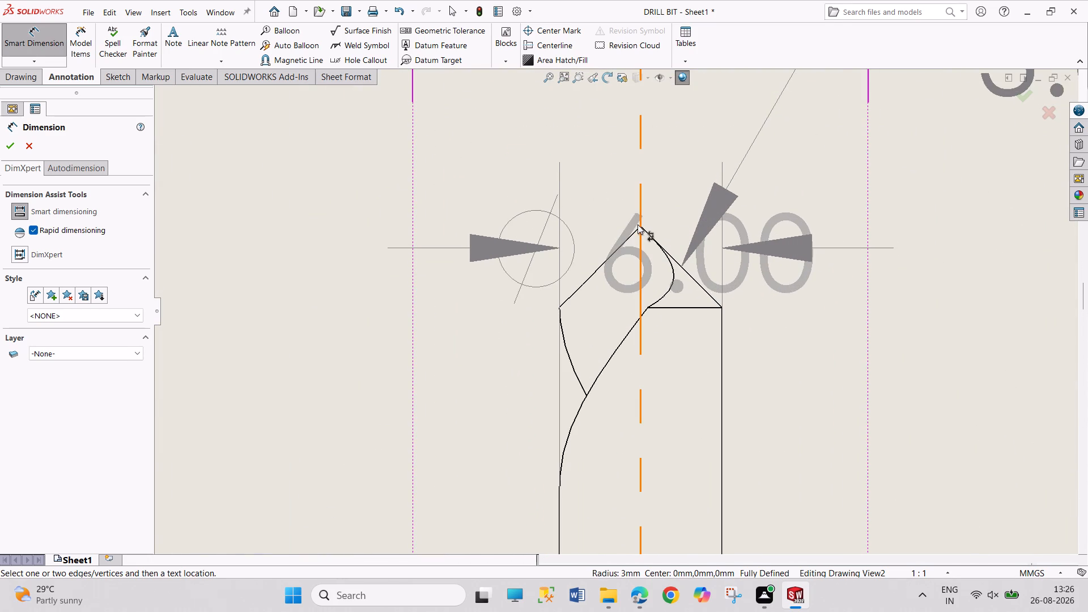
left_click(641, 227)
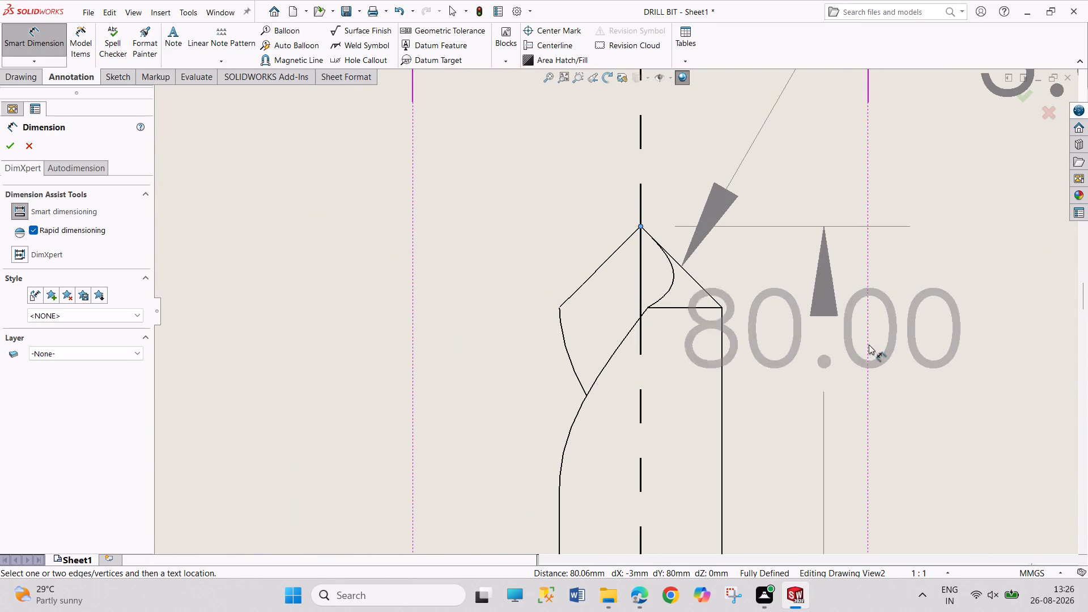
scroll(957, 369, "up", 5)
scroll(884, 429, "up", 5)
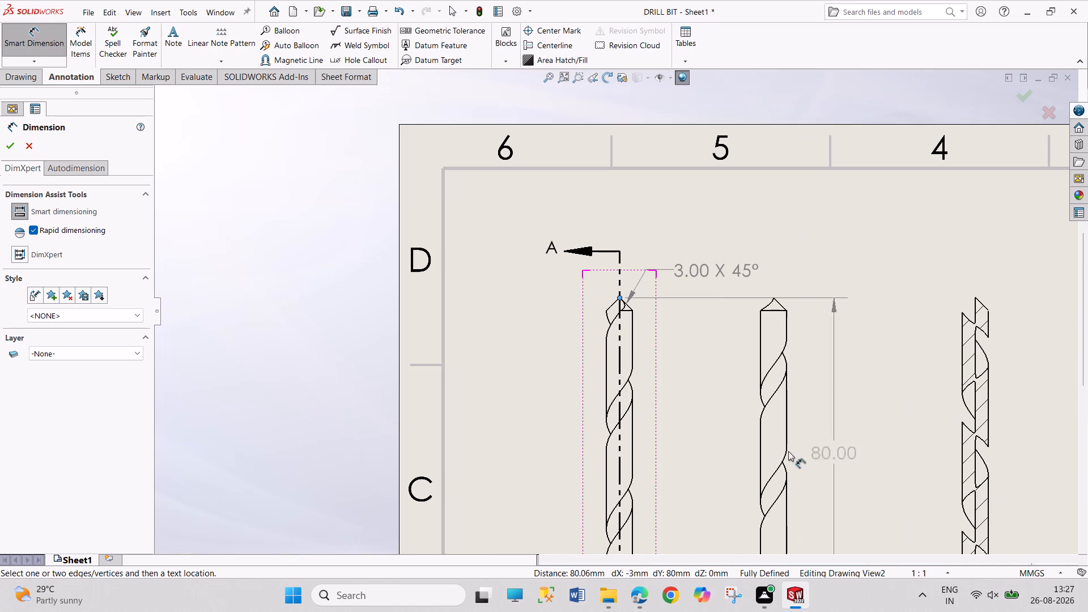
scroll(707, 465, "up", 2)
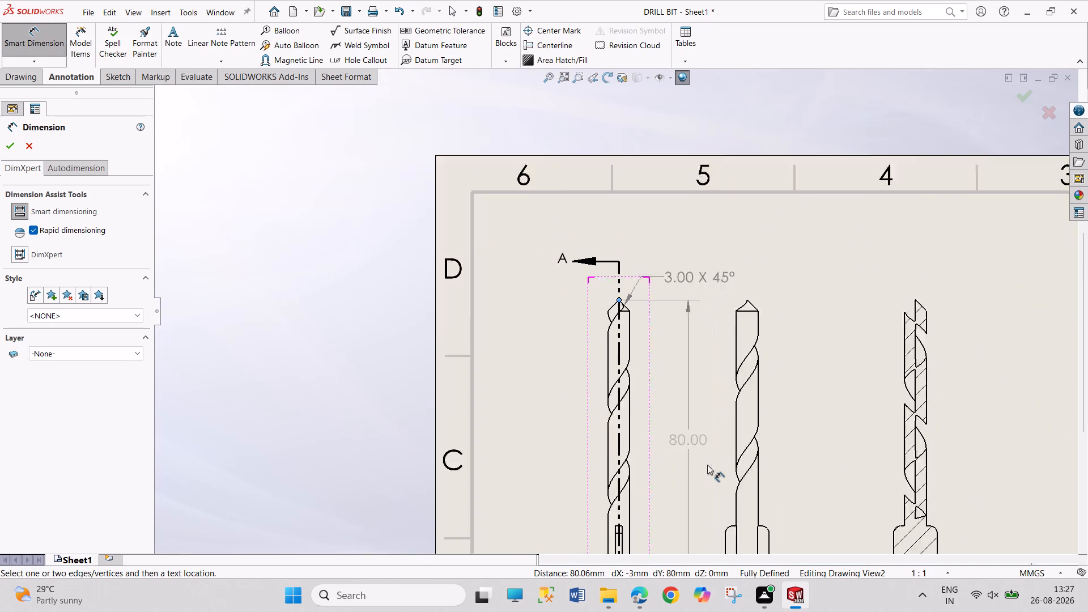
scroll(707, 465, "up", 1)
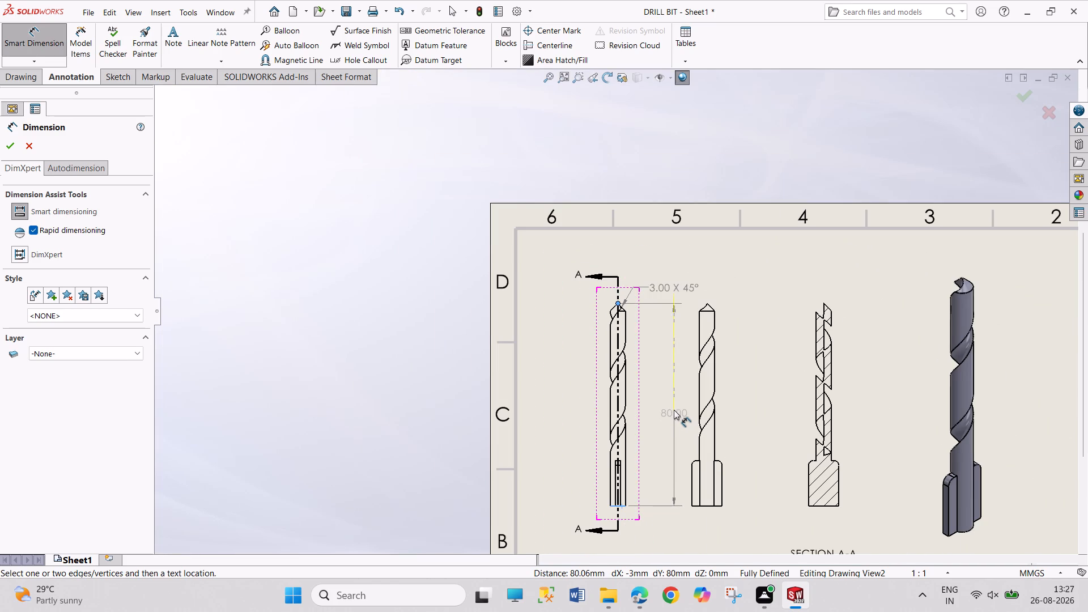
left_click(674, 410)
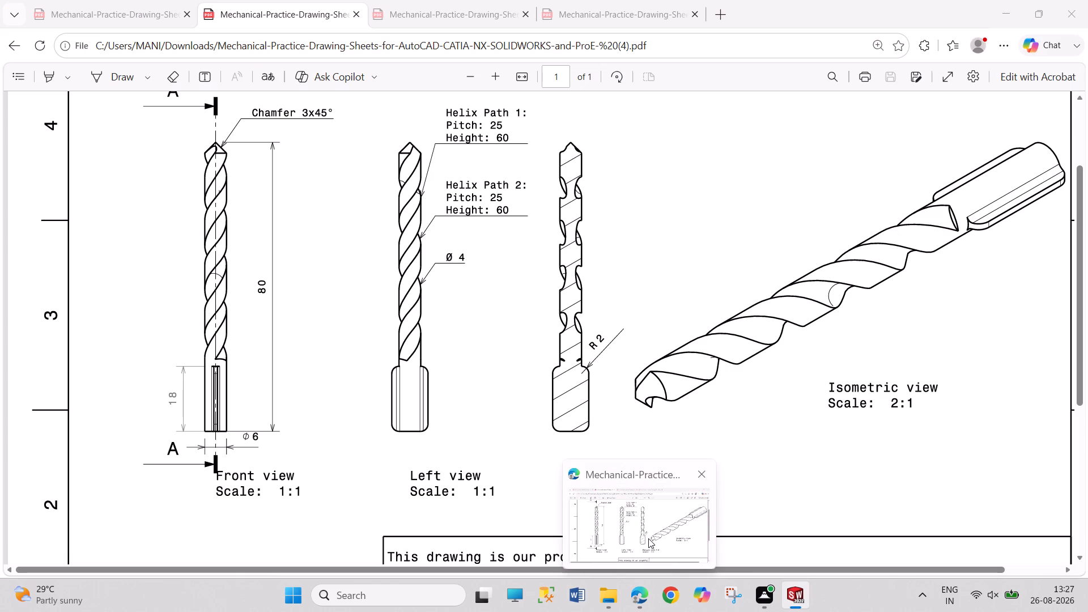
Dimension the shank's diameter at the base edge of the leftmost view, placing the text below and beside the shank.
scroll(655, 513, "down", 3)
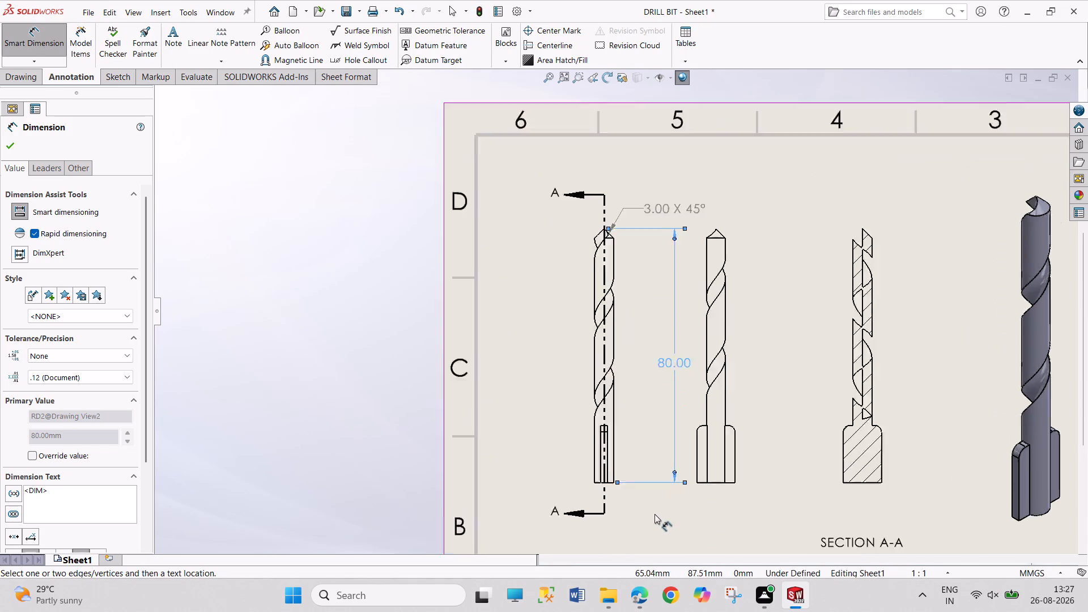
scroll(654, 514, "down", 1)
scroll(627, 452, "down", 6)
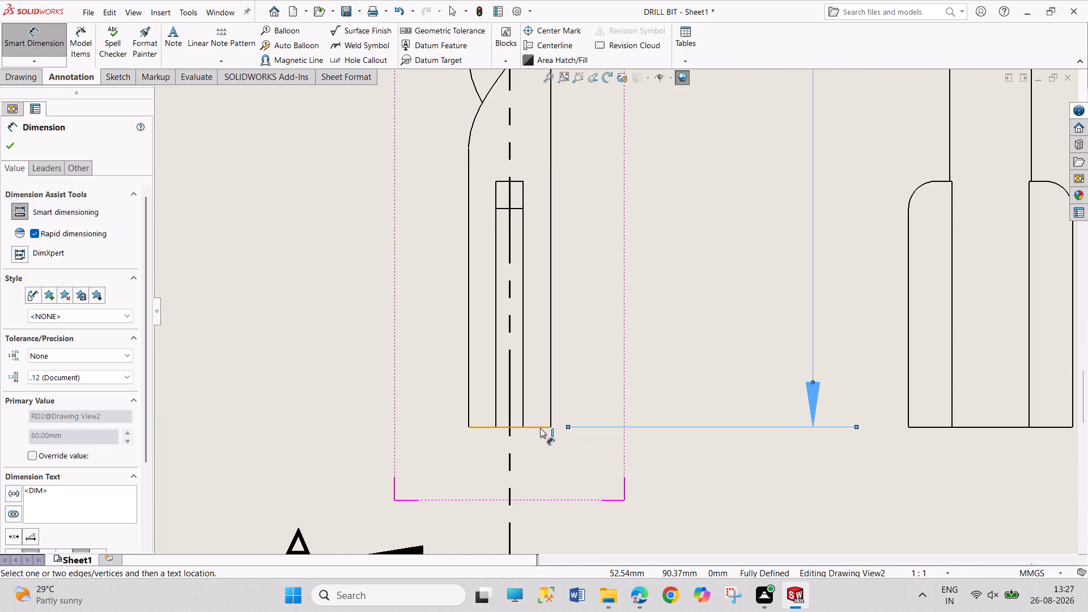
left_click(540, 427)
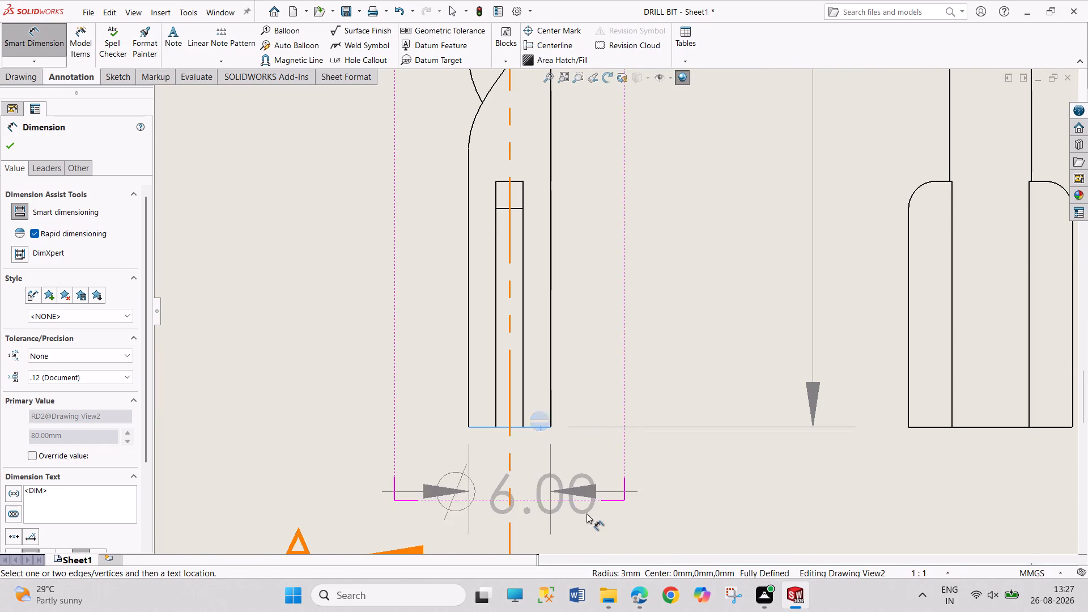
left_click_drag(701, 525, 703, 518)
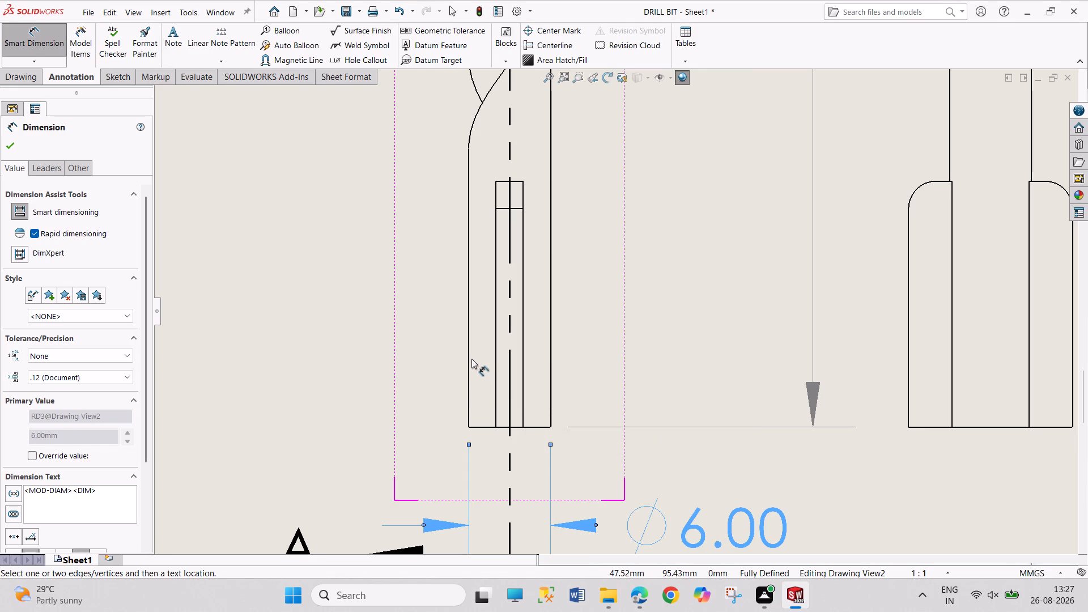
Dimension the length of the narrow central feature on the shank in the leftmost view, placing it on the side away from the projected view.
left_click(467, 347)
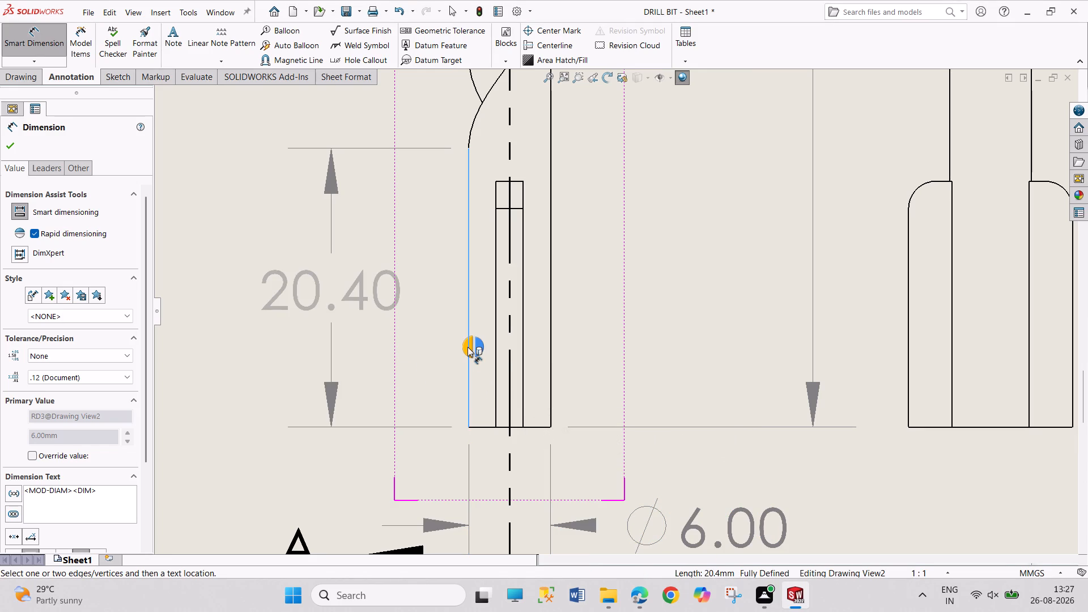
key("Escape")
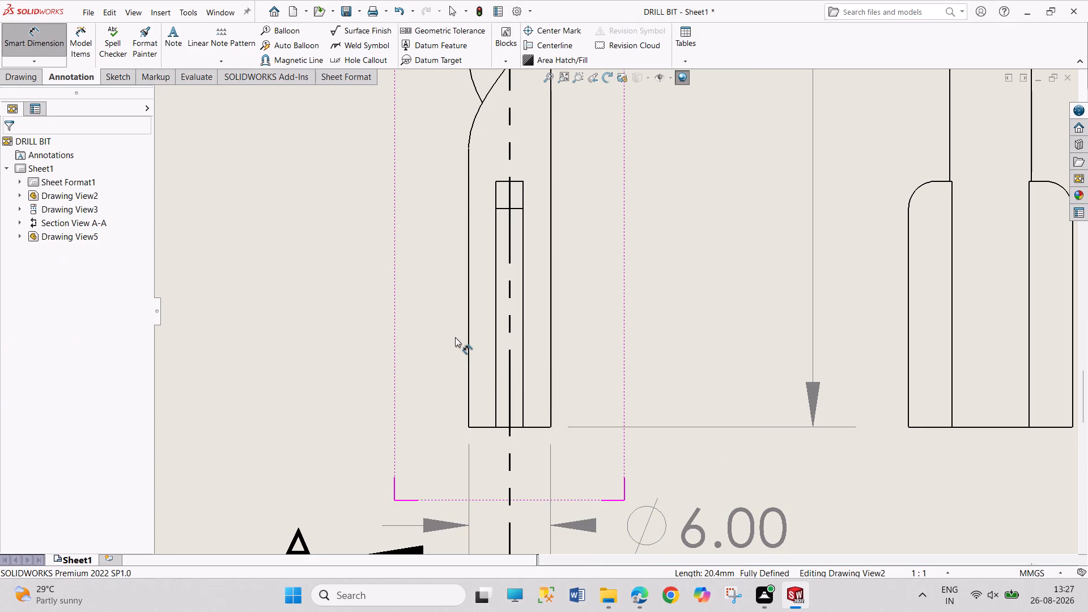
left_click(497, 300)
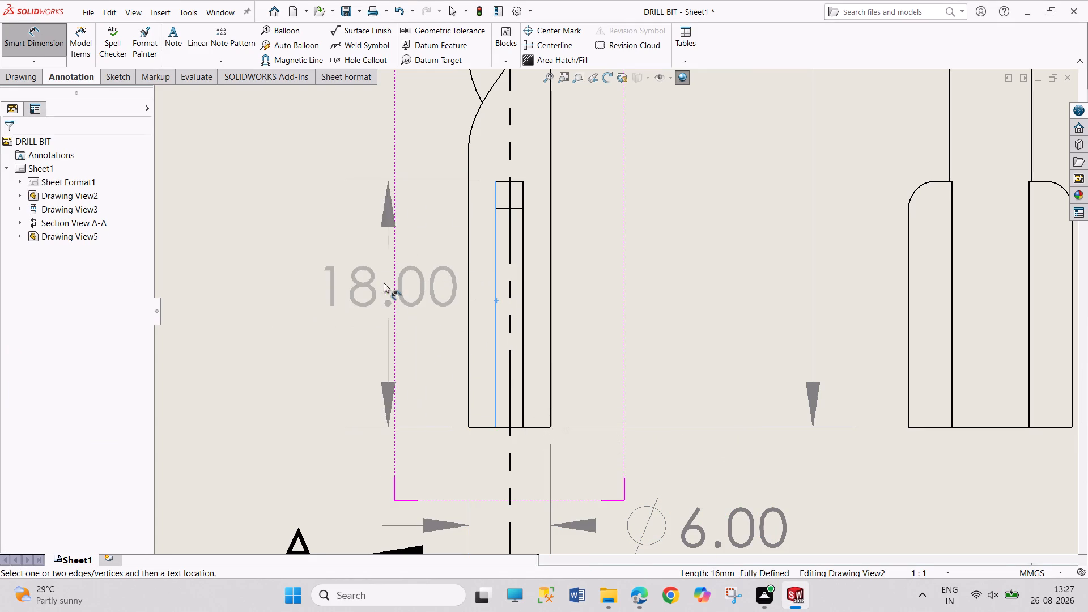
left_click(303, 267)
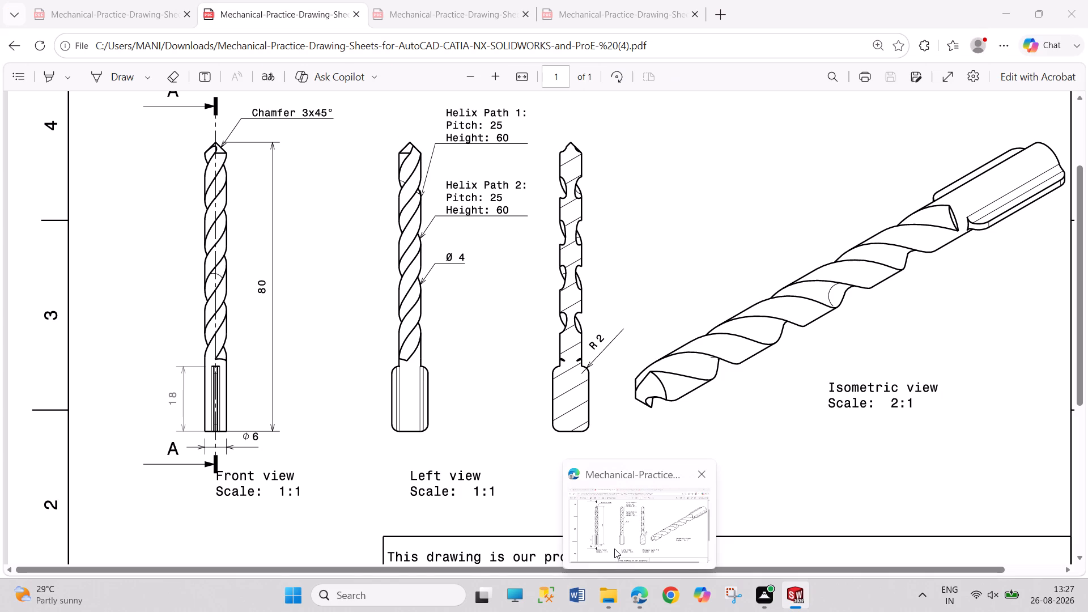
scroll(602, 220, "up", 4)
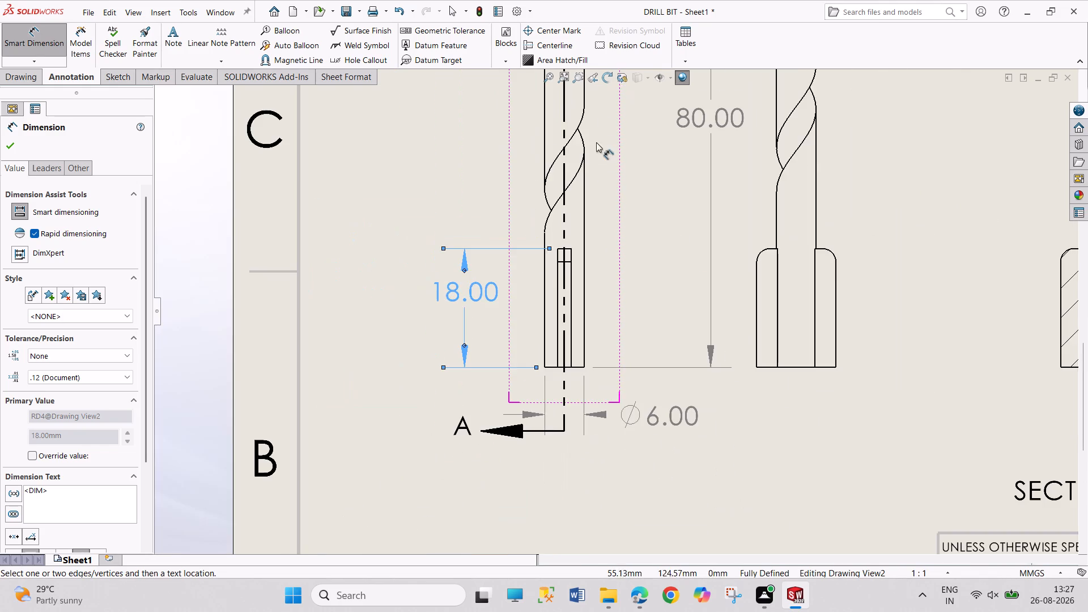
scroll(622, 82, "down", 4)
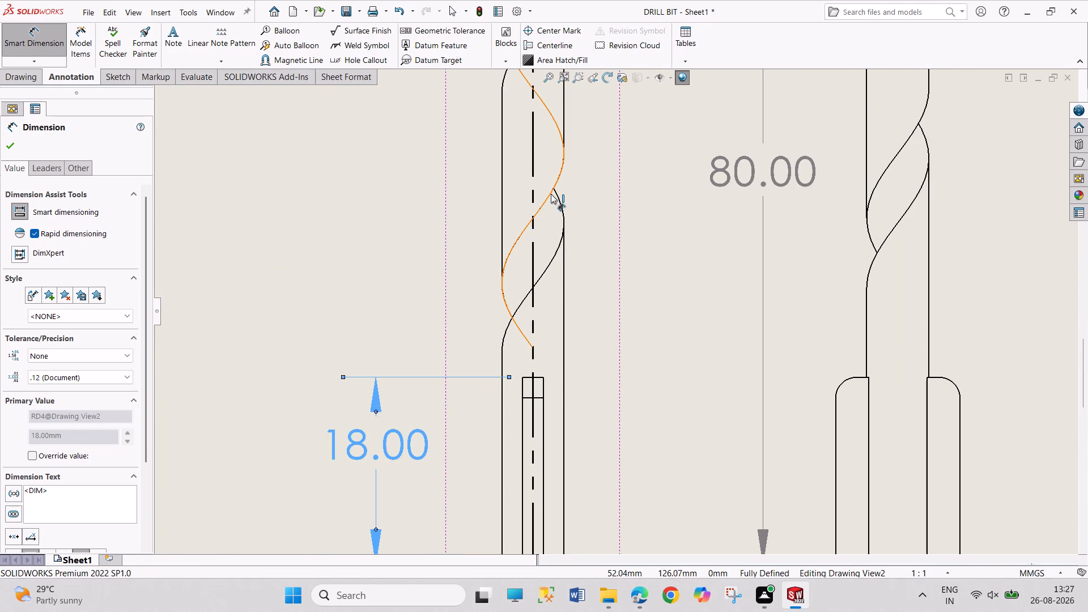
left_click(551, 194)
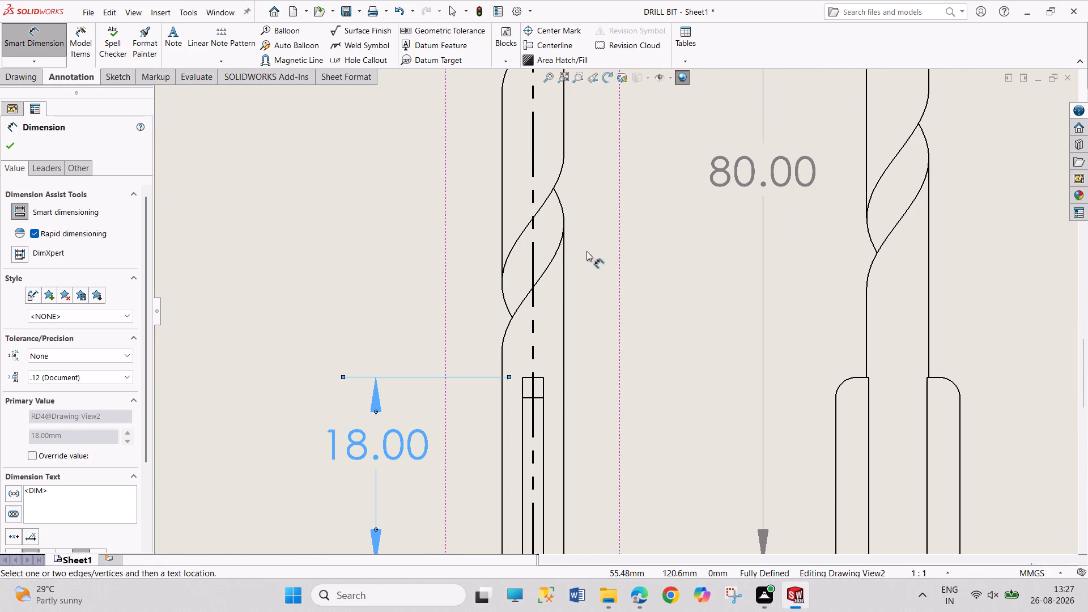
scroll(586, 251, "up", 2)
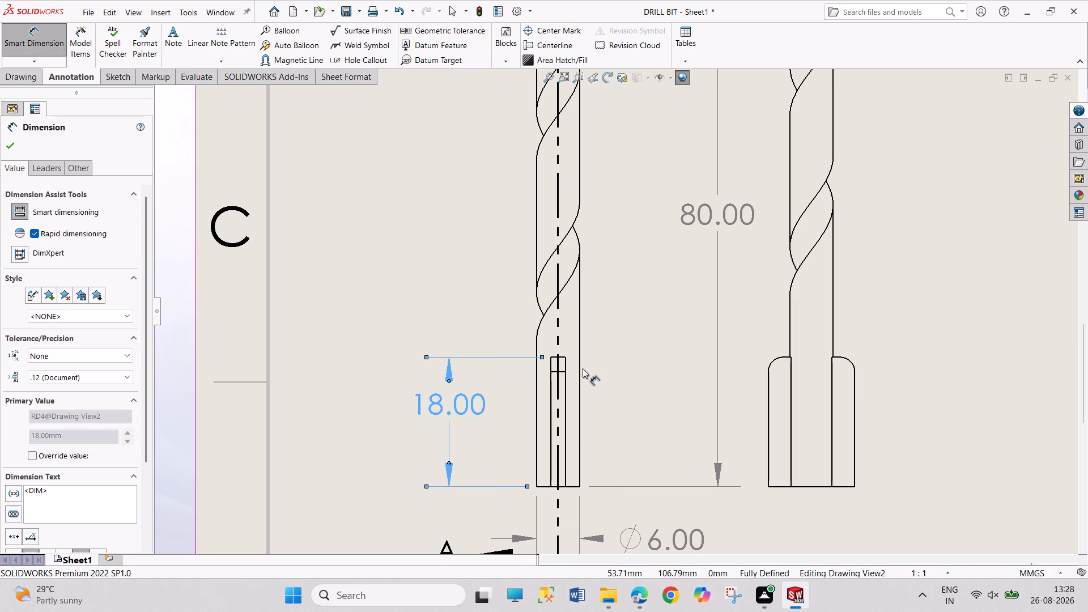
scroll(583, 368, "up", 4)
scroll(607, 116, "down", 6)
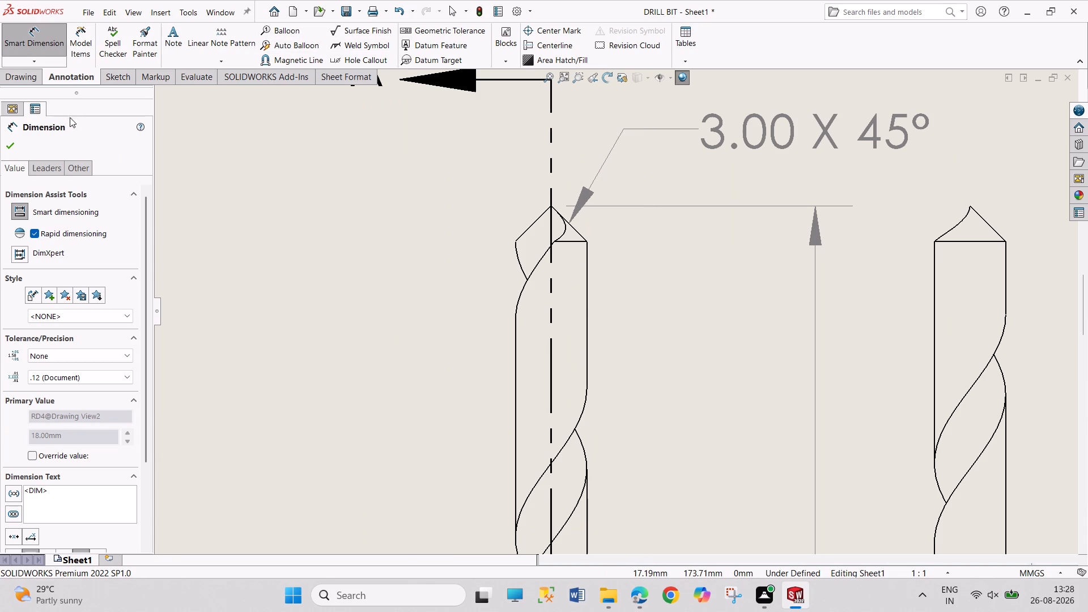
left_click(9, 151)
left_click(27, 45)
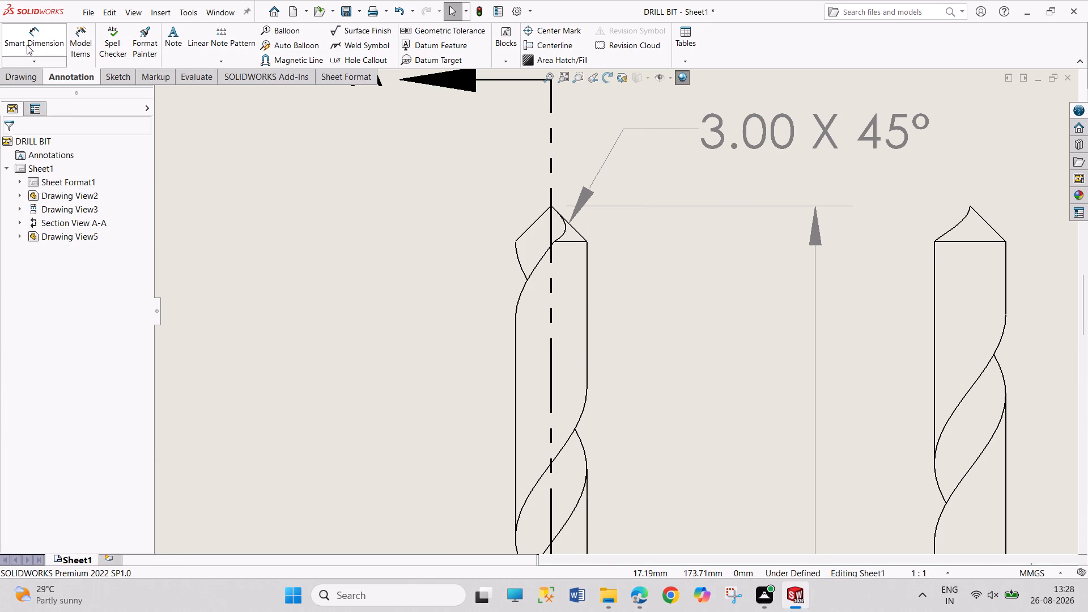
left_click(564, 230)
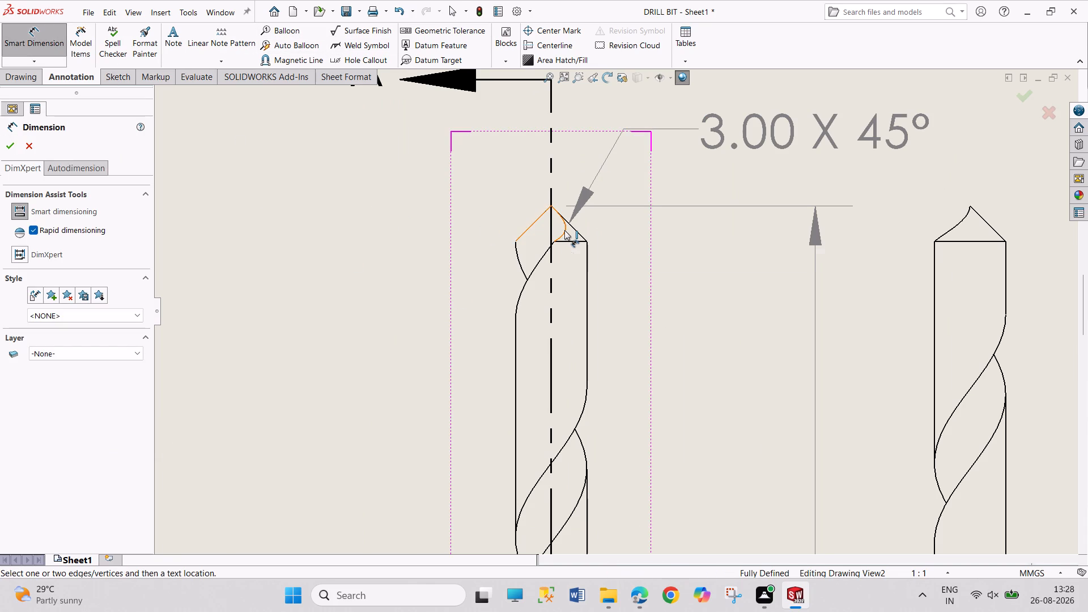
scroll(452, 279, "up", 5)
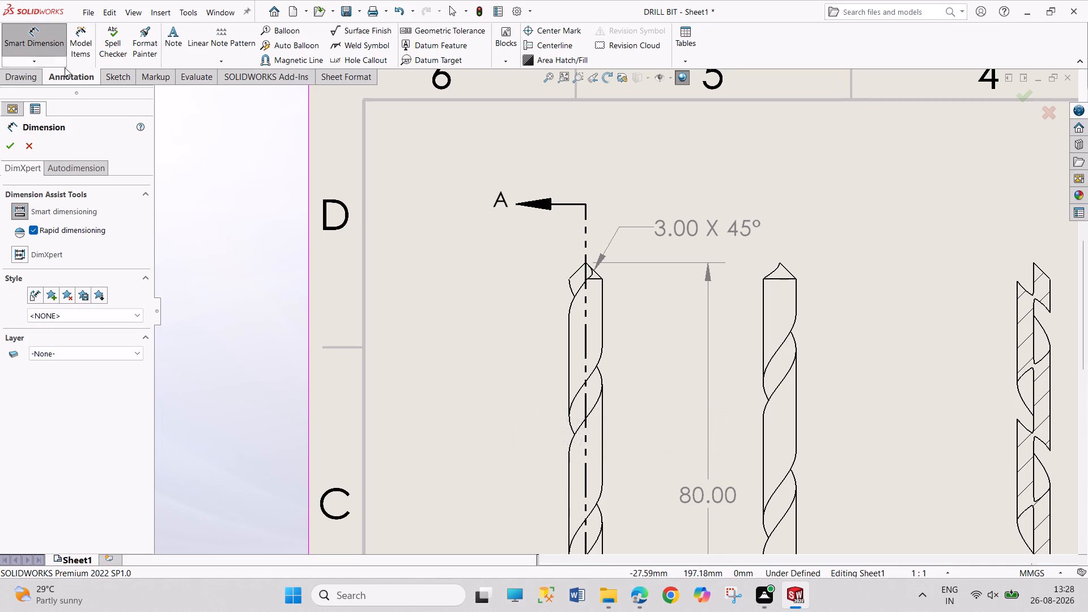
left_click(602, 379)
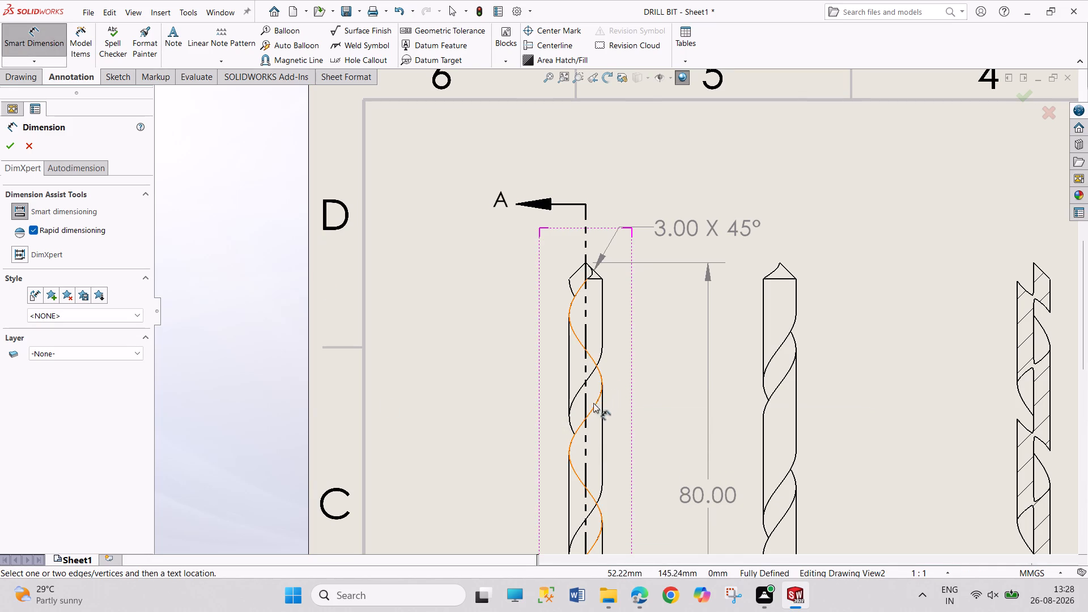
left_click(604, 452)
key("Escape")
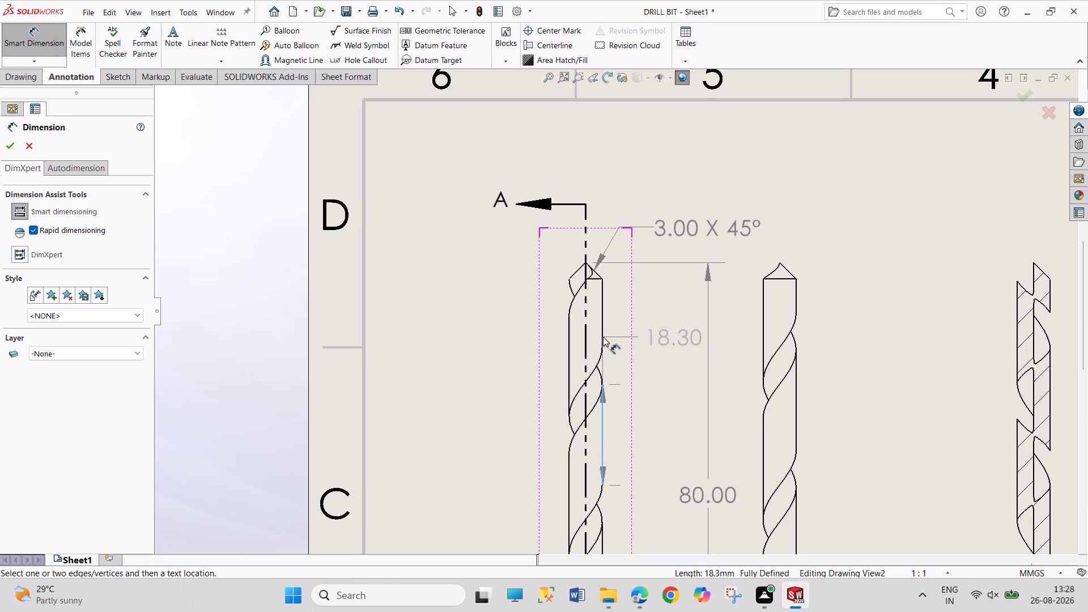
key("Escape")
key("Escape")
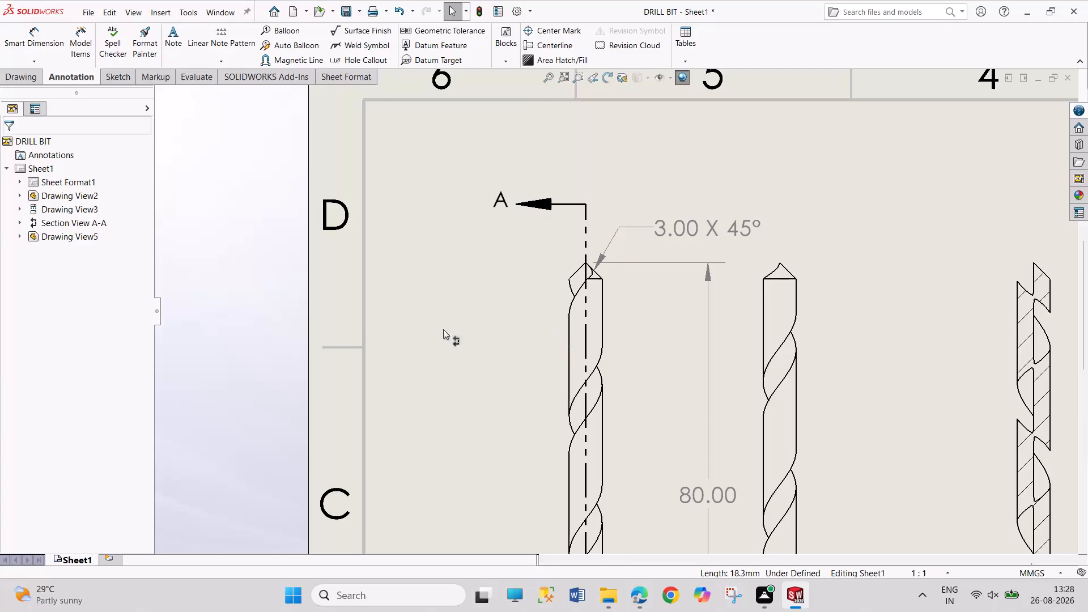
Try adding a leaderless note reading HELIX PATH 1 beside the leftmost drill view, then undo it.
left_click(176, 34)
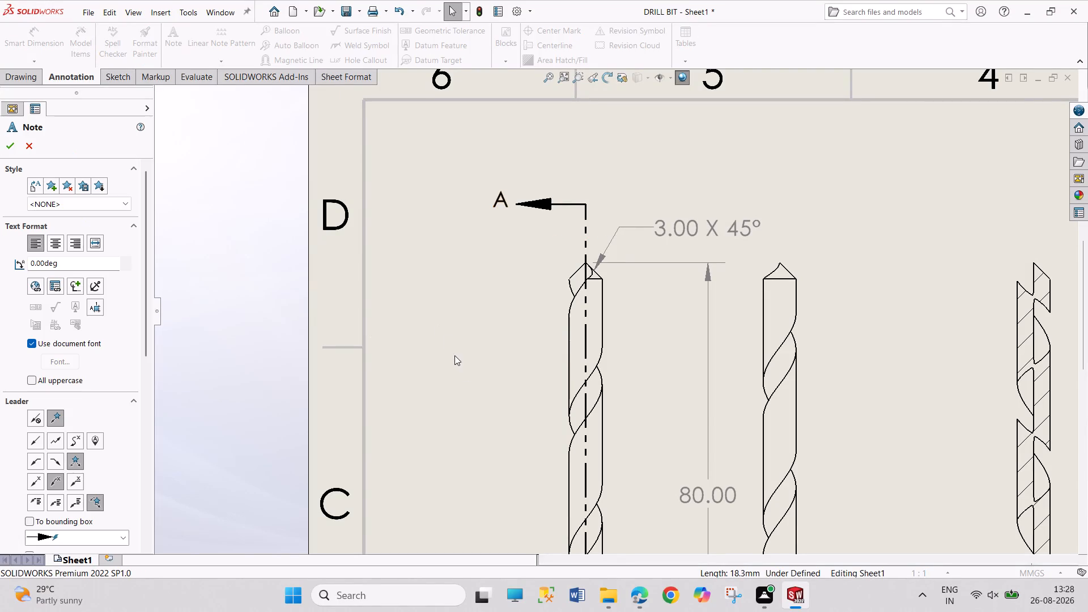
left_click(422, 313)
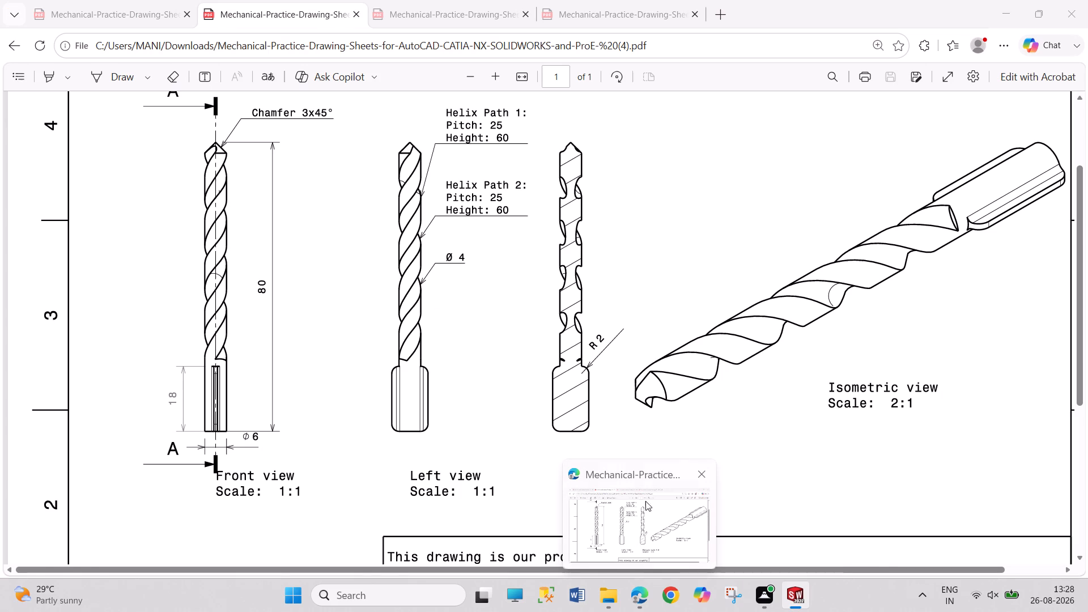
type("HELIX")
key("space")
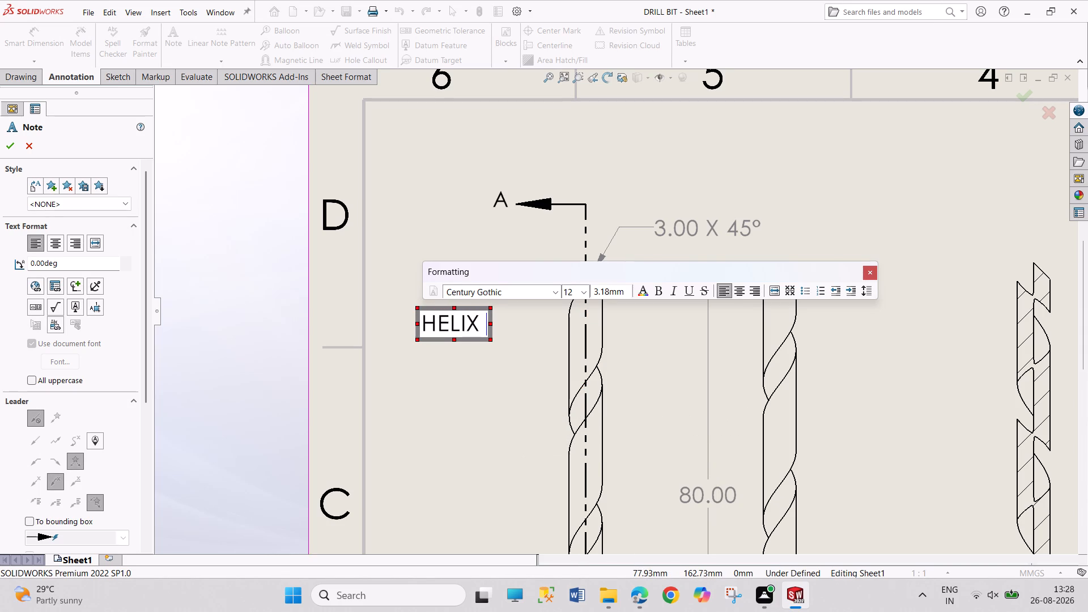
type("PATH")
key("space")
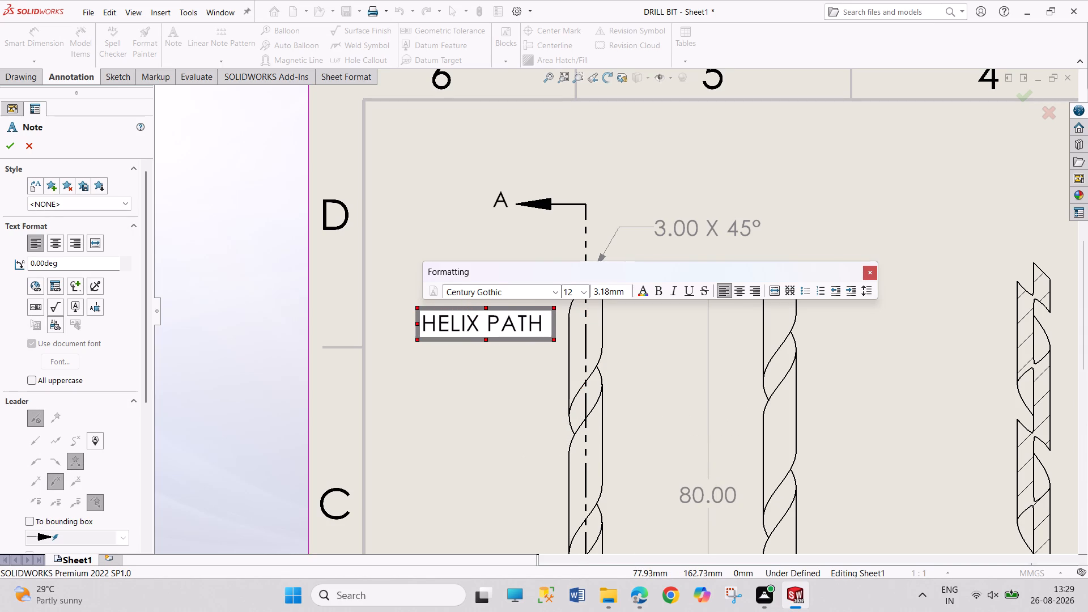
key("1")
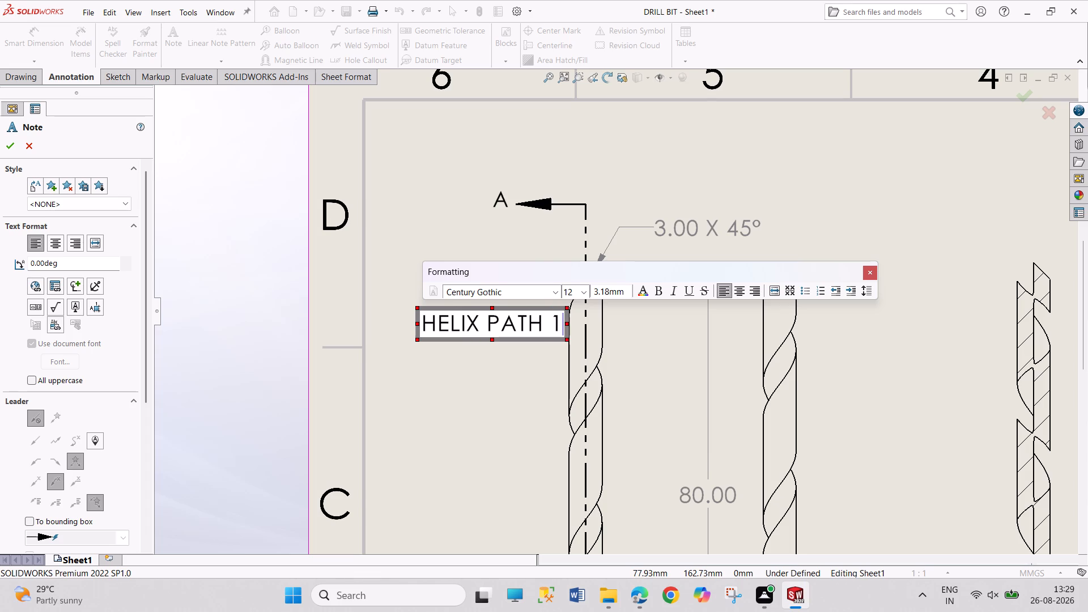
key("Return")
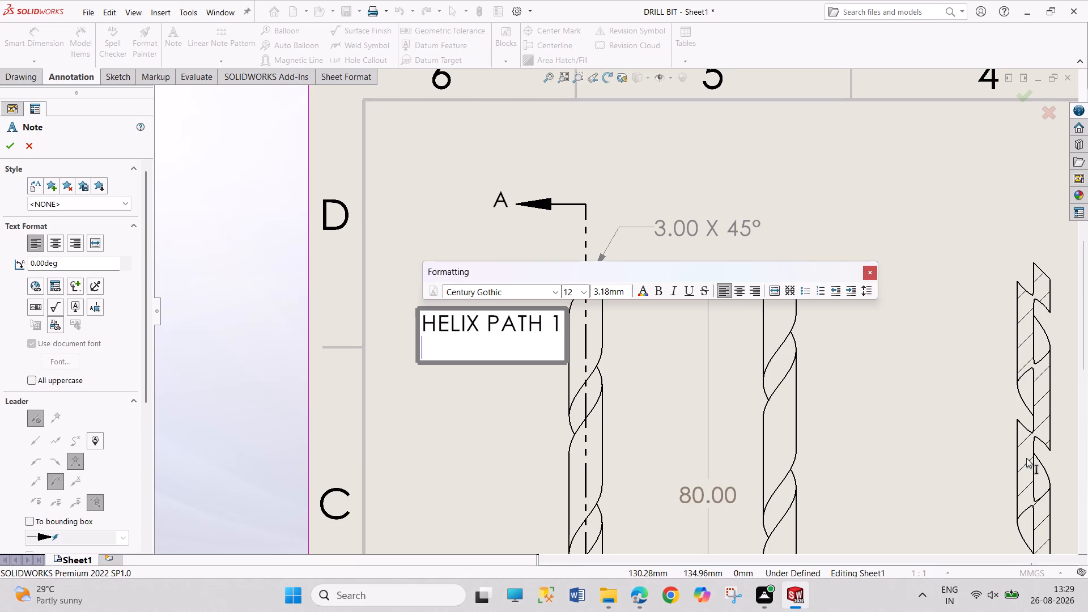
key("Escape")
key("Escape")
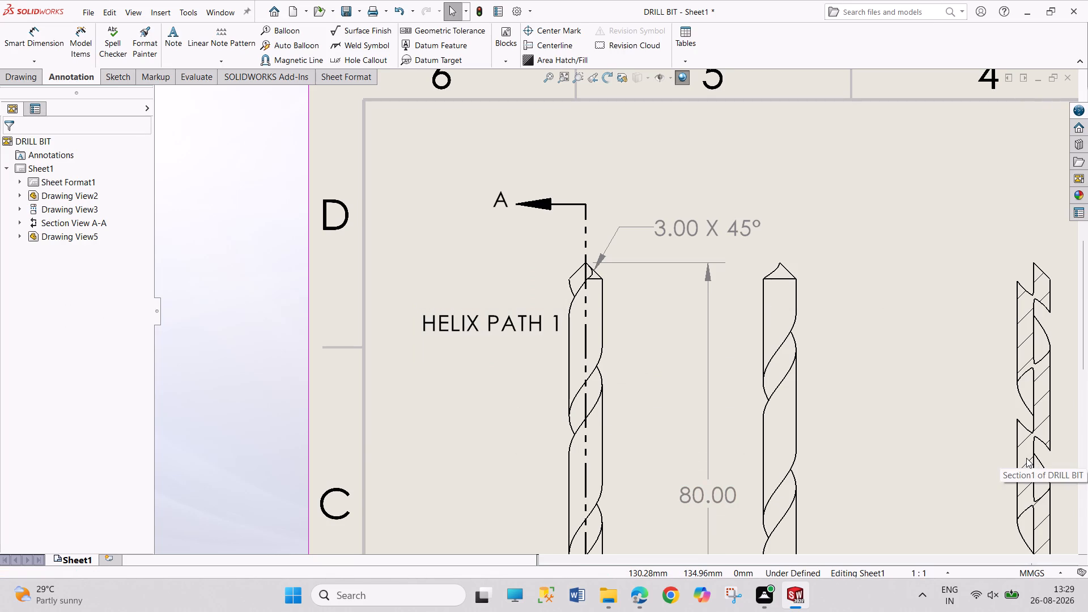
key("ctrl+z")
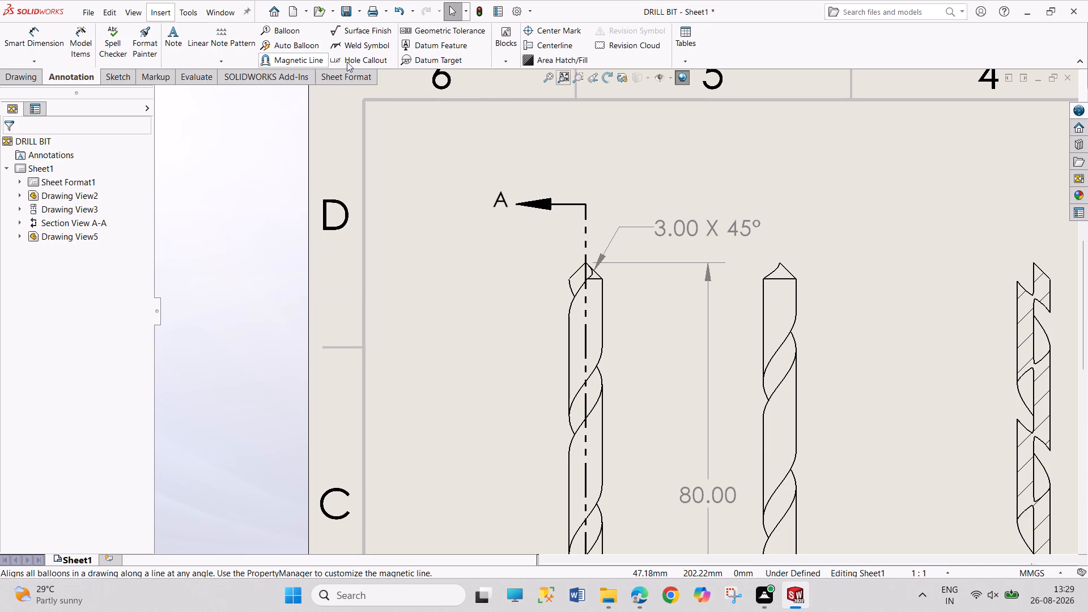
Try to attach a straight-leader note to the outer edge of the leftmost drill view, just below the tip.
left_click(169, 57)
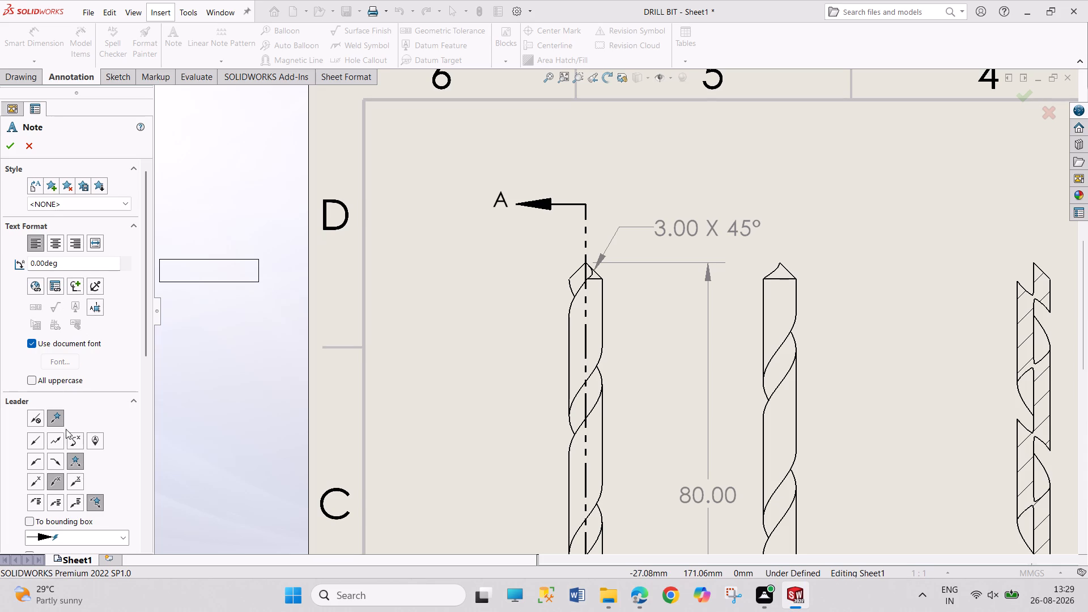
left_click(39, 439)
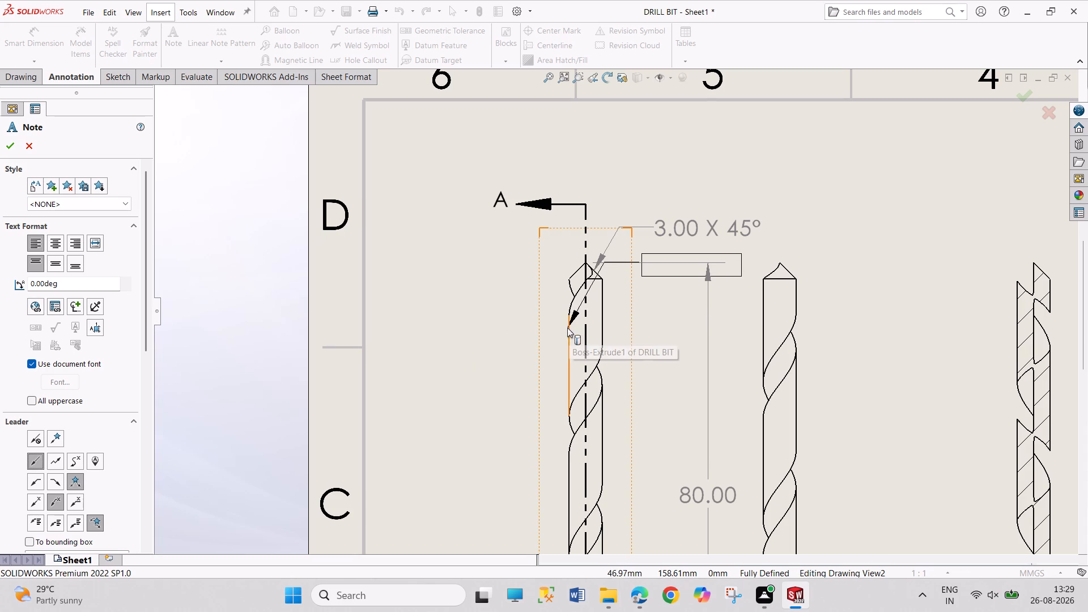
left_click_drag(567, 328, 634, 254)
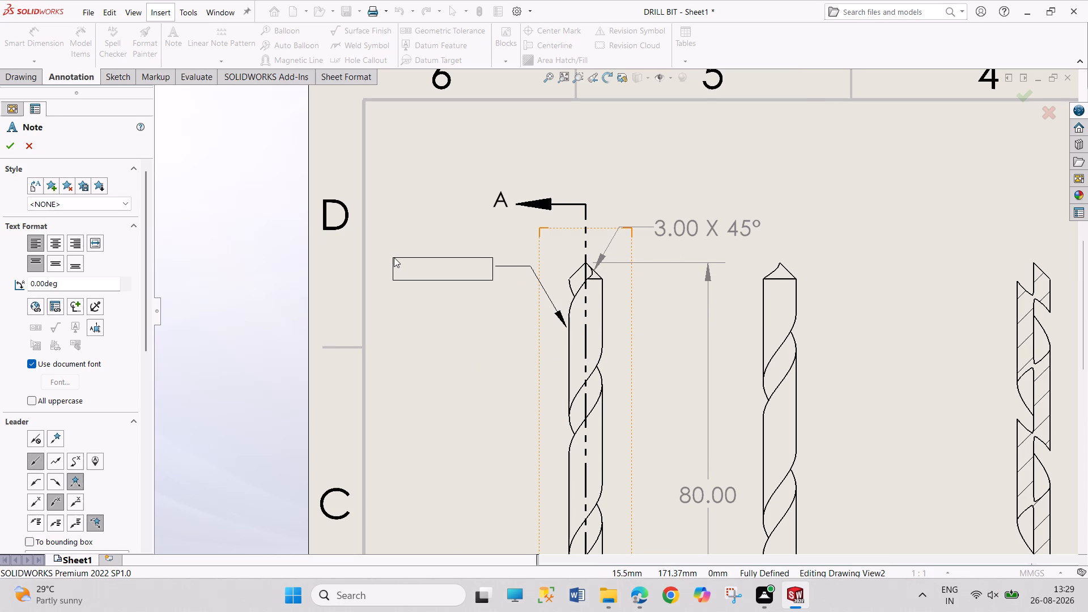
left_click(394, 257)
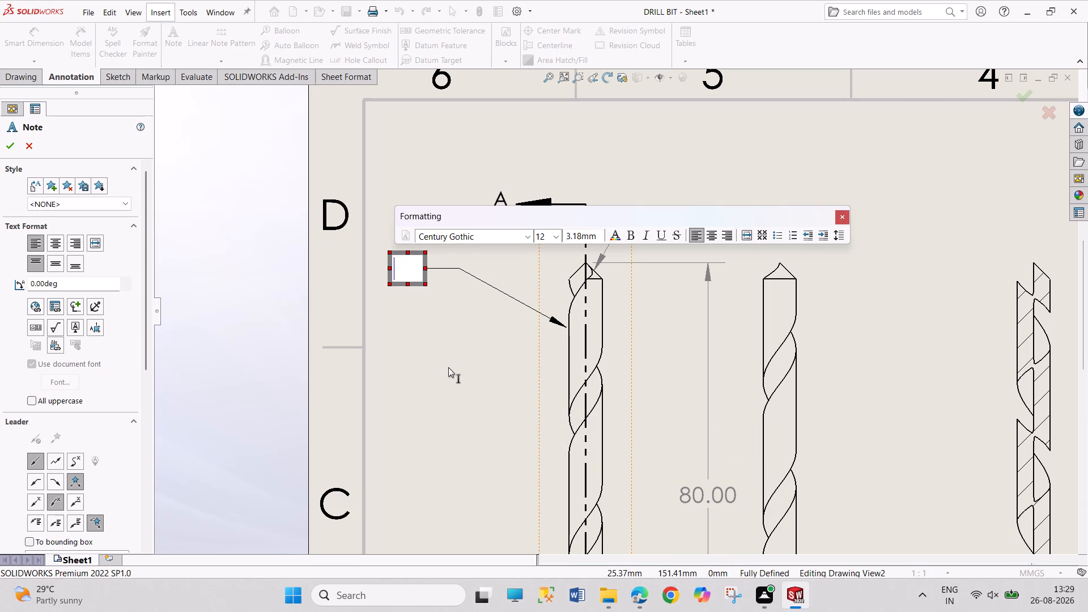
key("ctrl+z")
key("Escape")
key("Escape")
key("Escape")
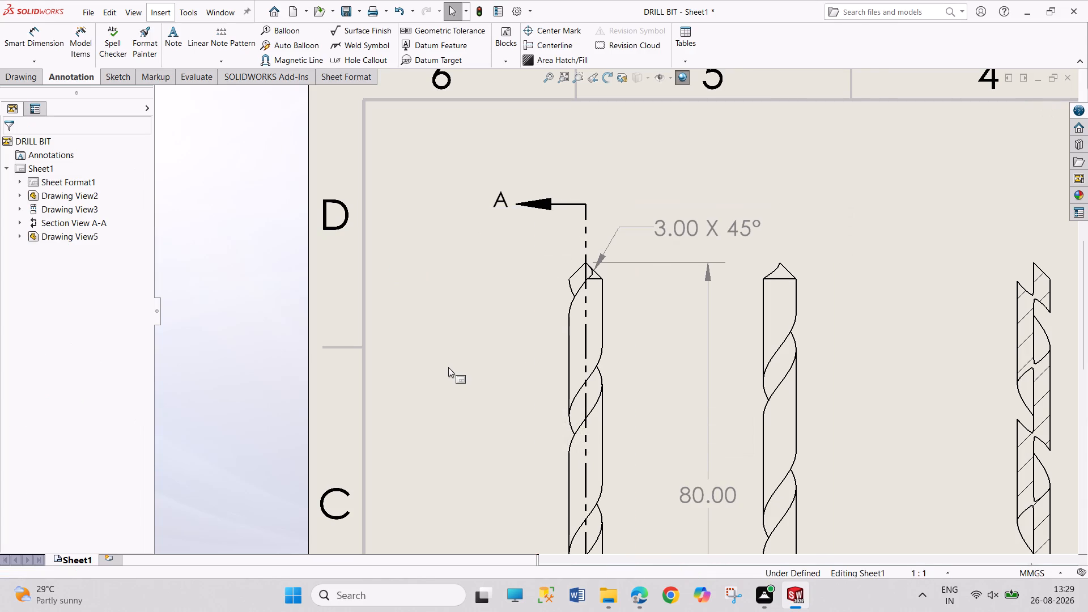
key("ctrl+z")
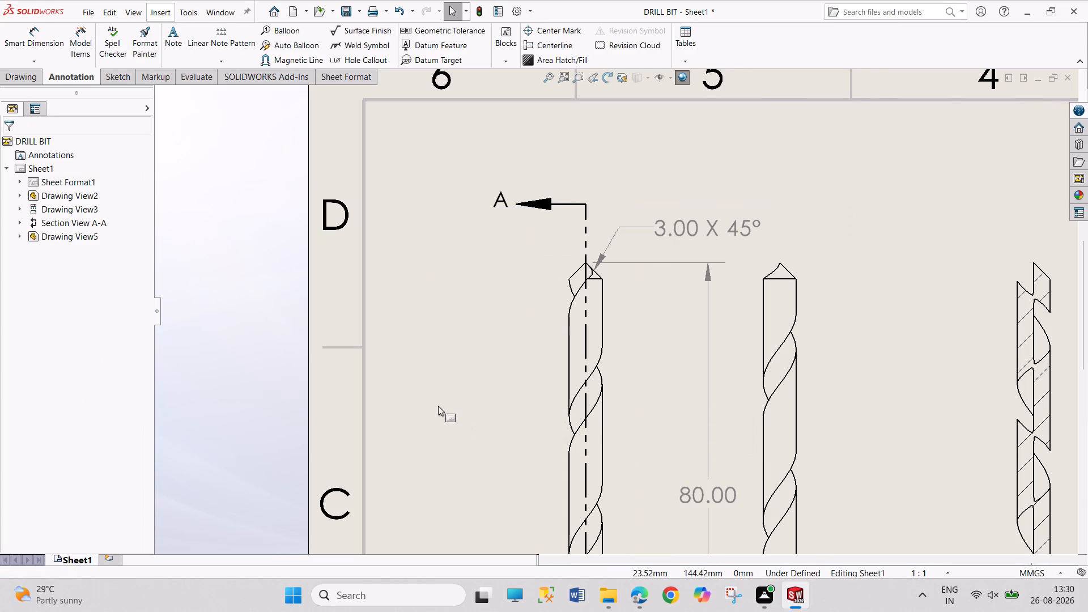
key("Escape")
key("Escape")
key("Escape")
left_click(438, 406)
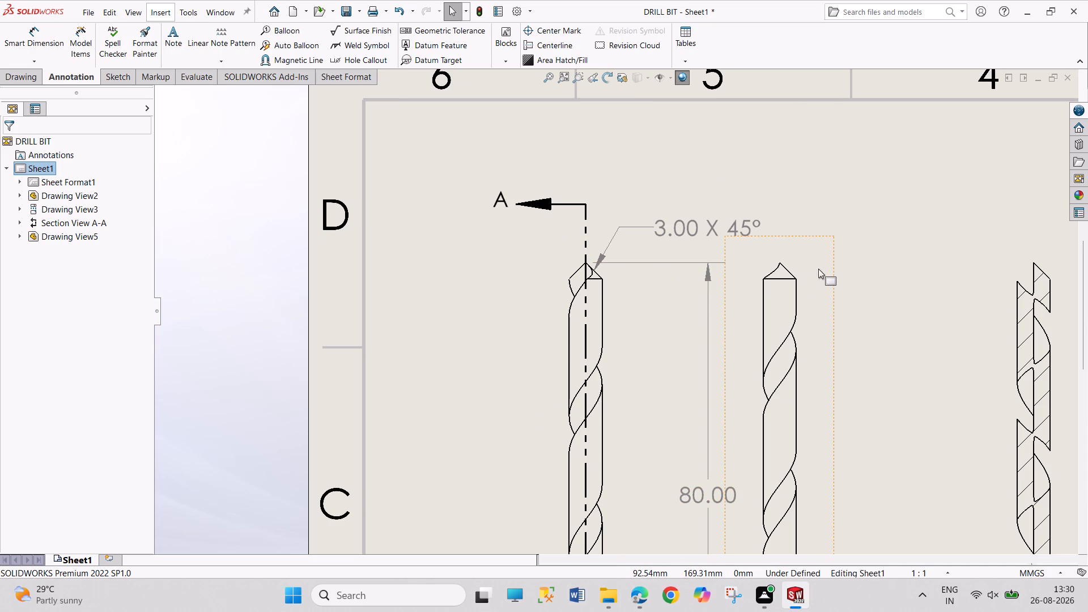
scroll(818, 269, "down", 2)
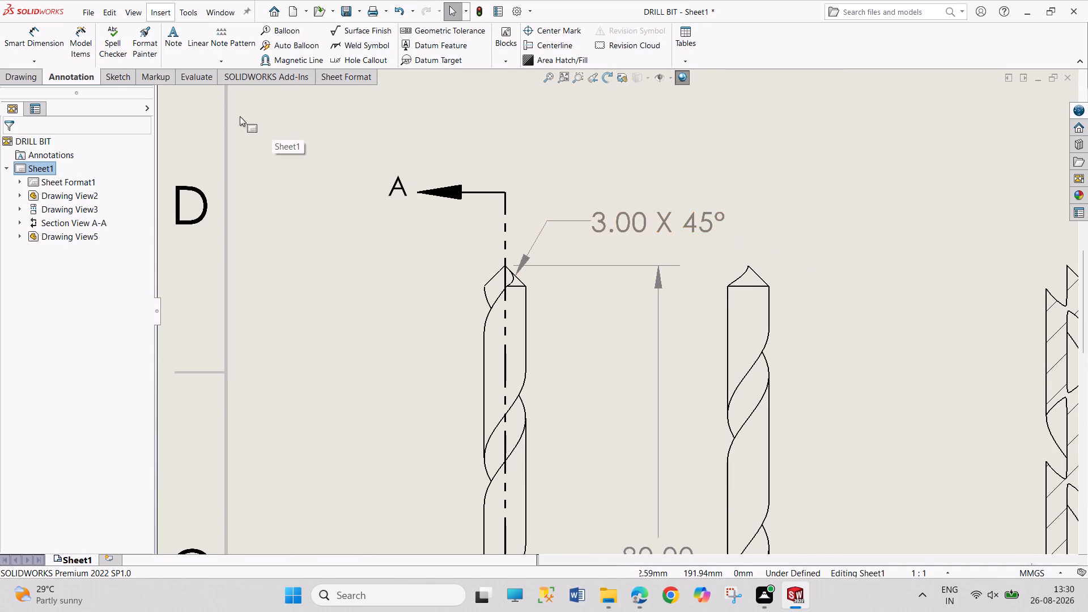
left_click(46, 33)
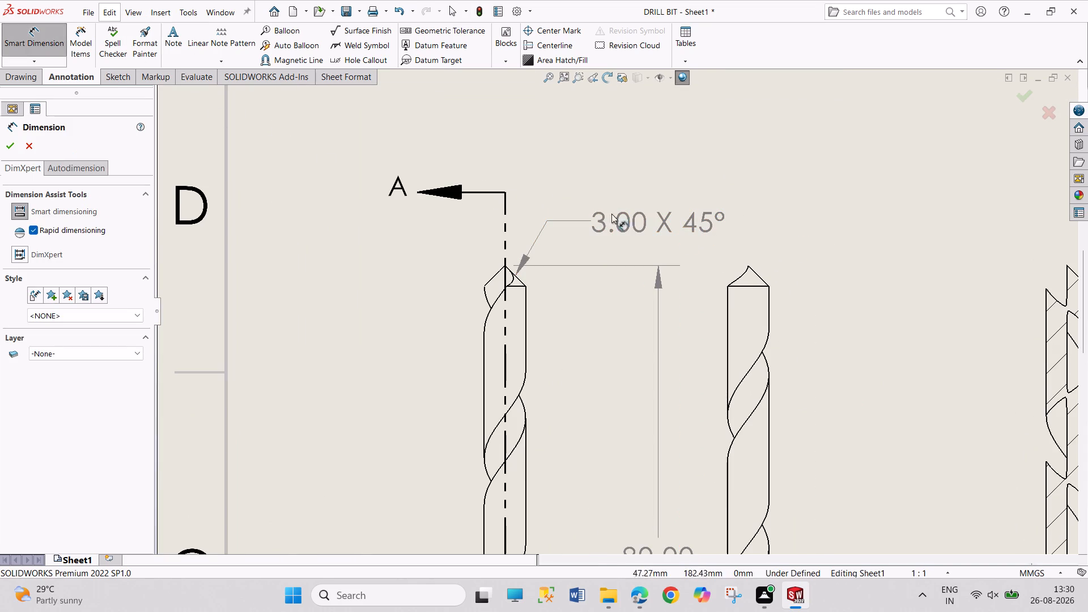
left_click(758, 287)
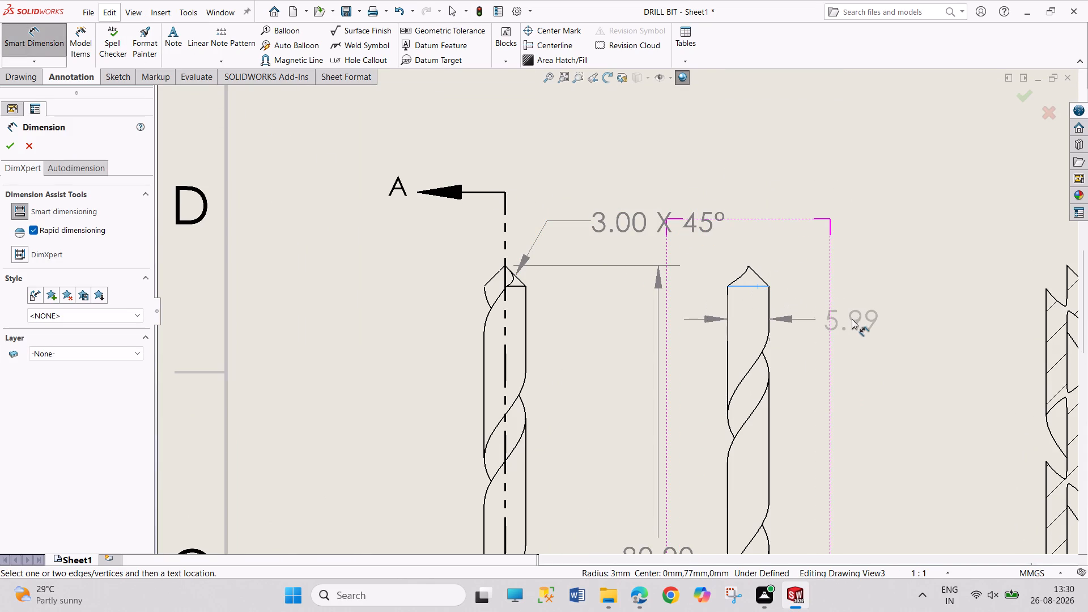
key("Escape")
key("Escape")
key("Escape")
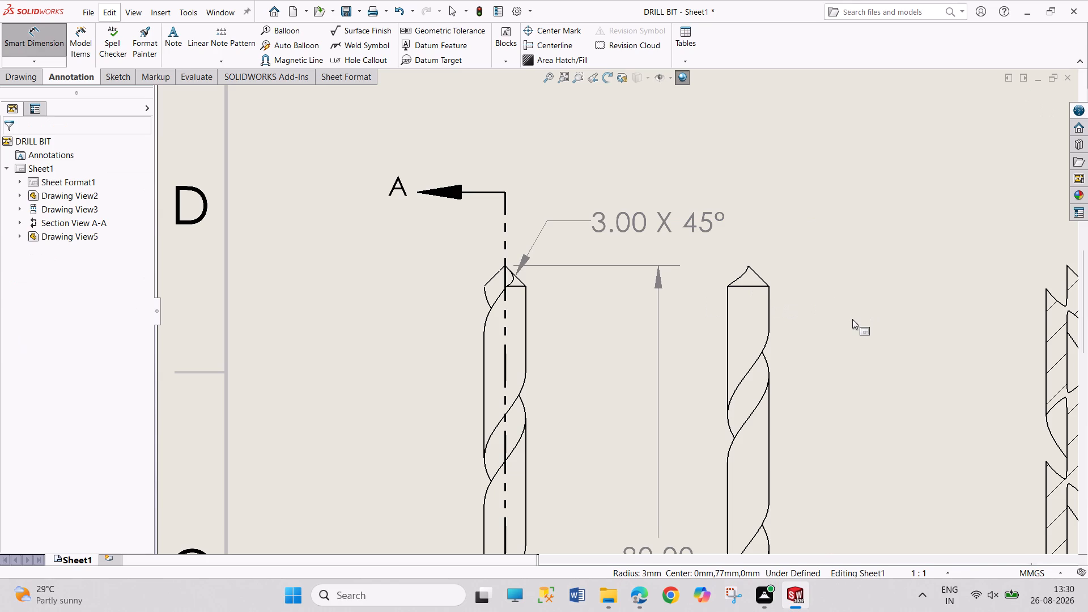
Move the 3.00 X 45° chamfer dimension text slightly higher and closer to the leftmost view's section line.
left_click_drag(634, 221, 606, 206)
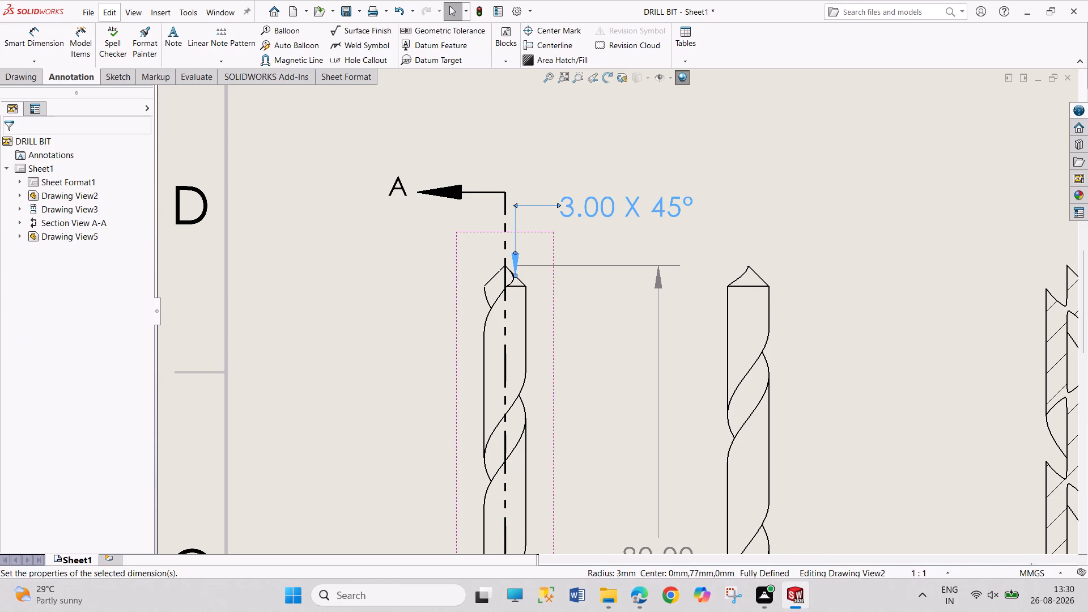
Add a straight-leader note from the middle view's upper flute edge reading HELIX PATH1, PITCH 25, HEIGHT 60 on three lines.
left_click(809, 189)
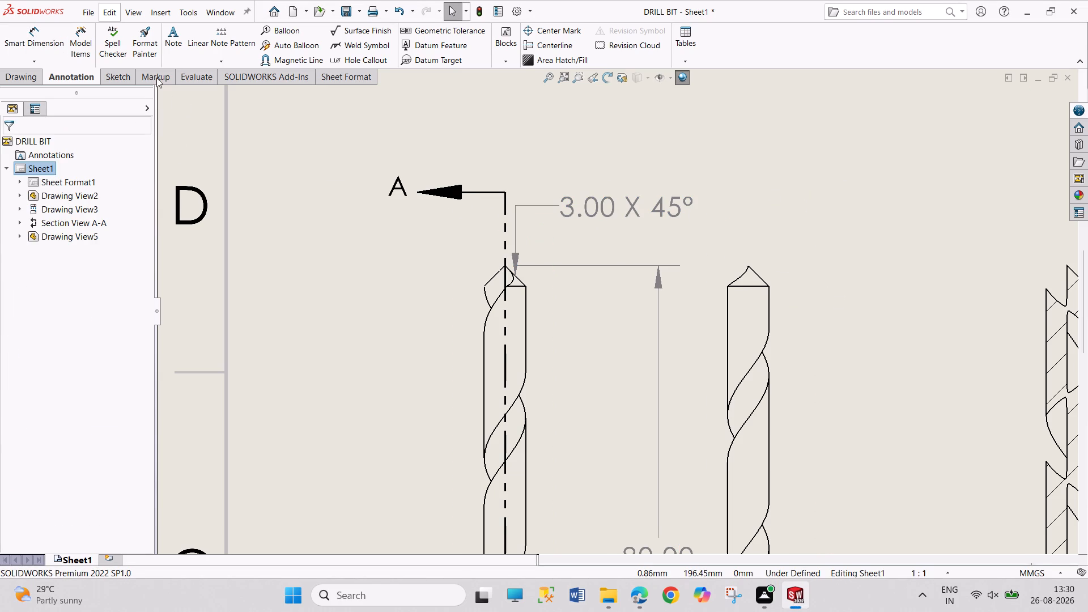
left_click(172, 50)
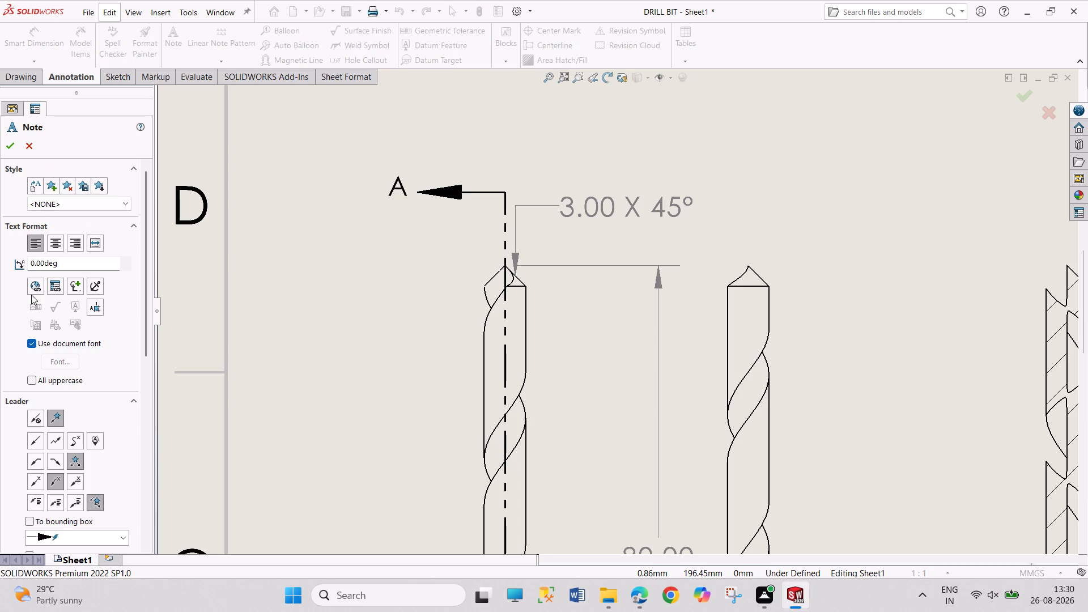
left_click(37, 441)
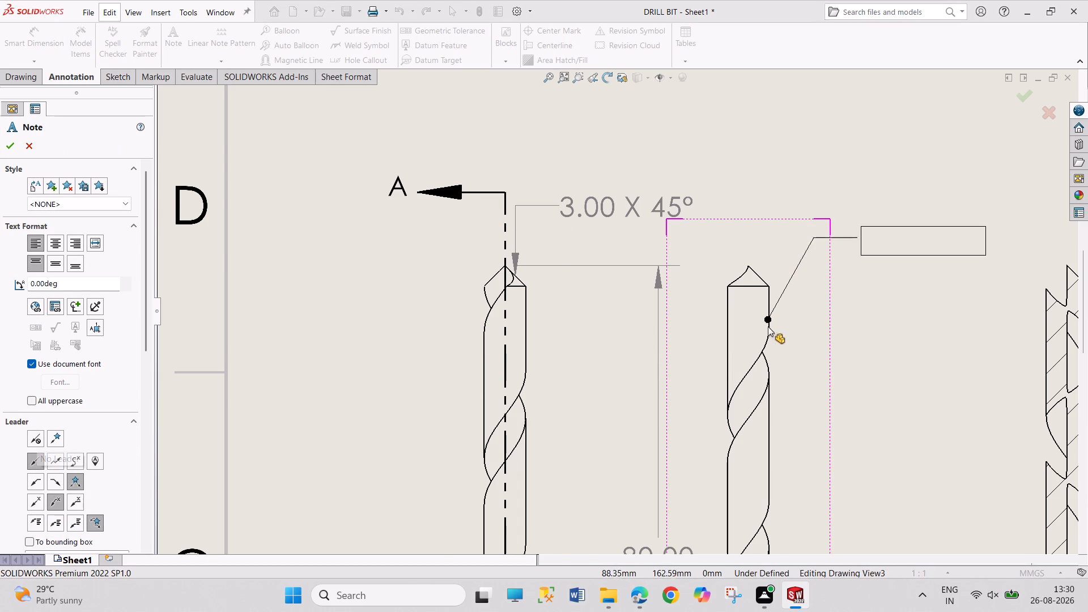
left_click(757, 358)
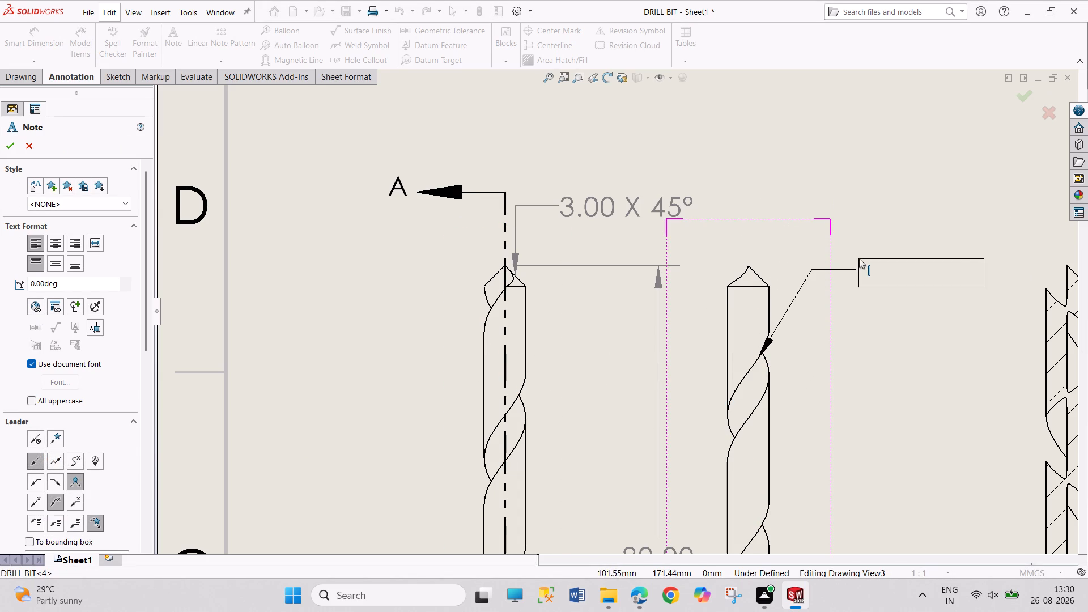
left_click(859, 258)
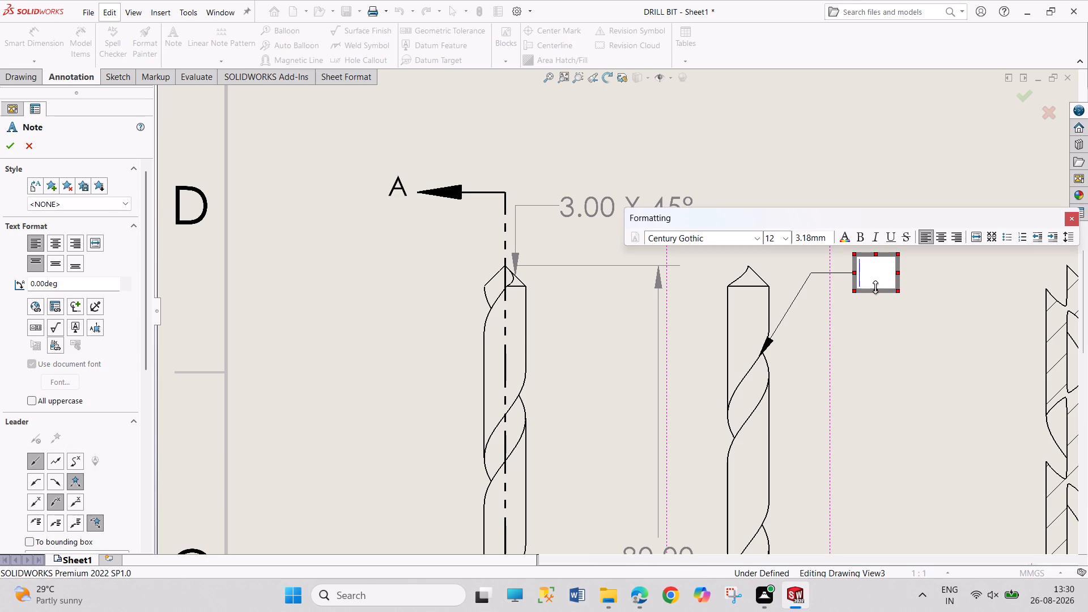
type("HELIX PATH1")
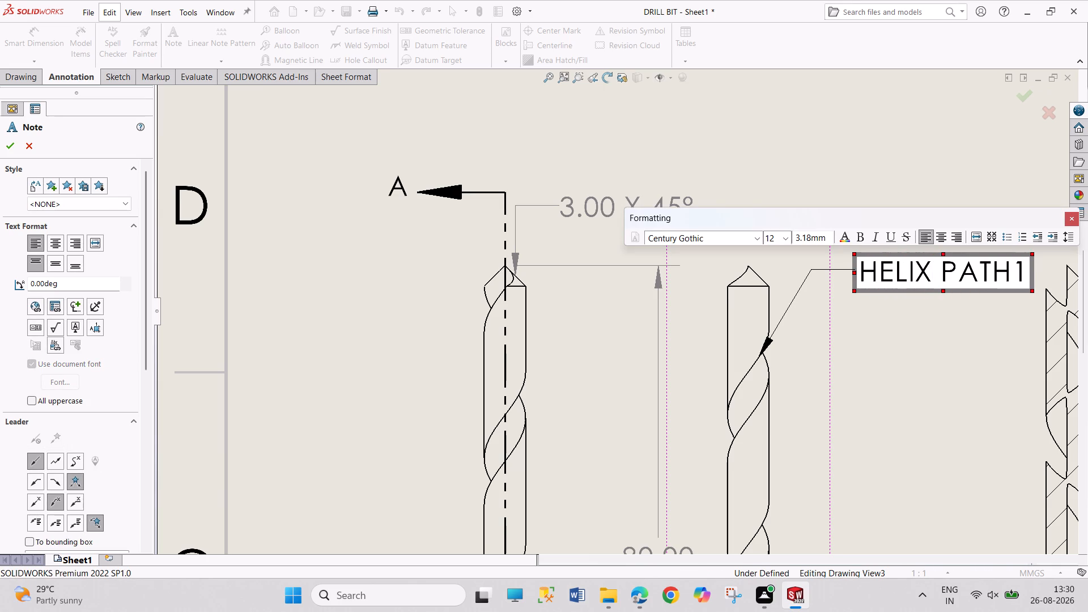
key("Return")
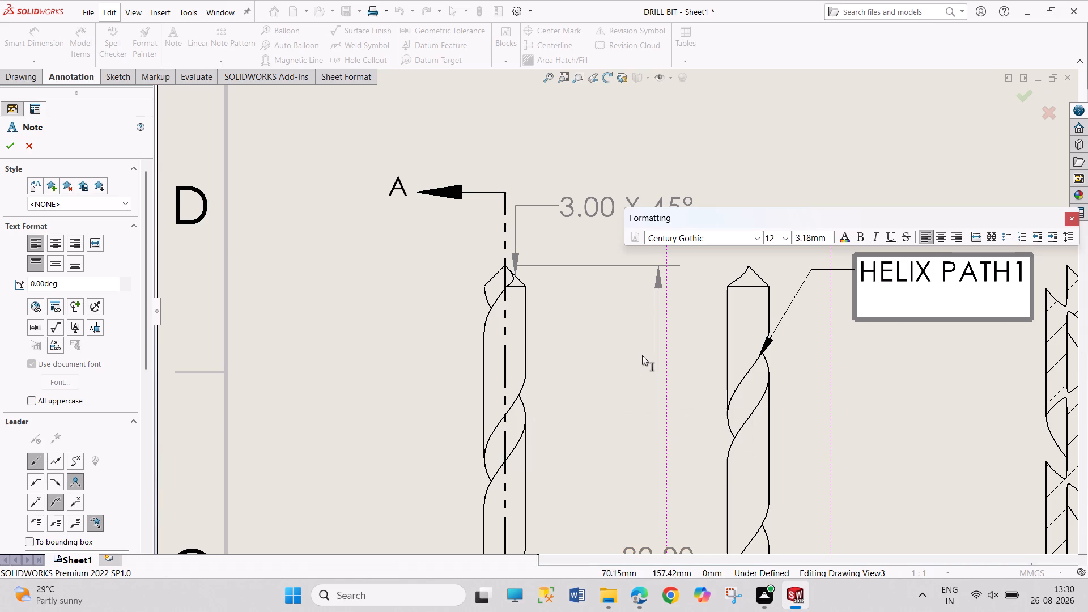
left_click(869, 301)
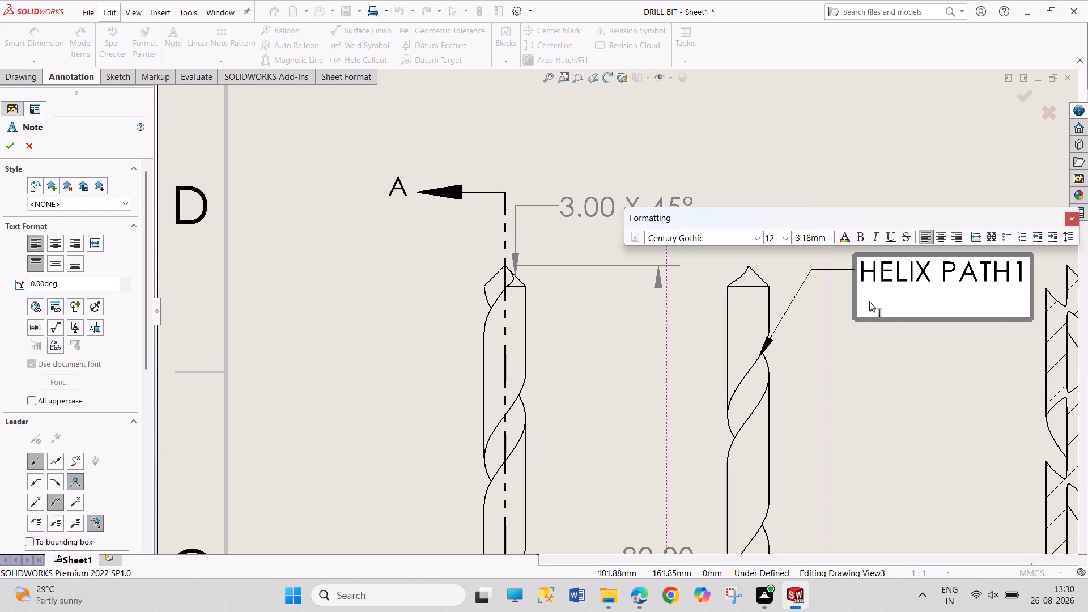
type("PITCH")
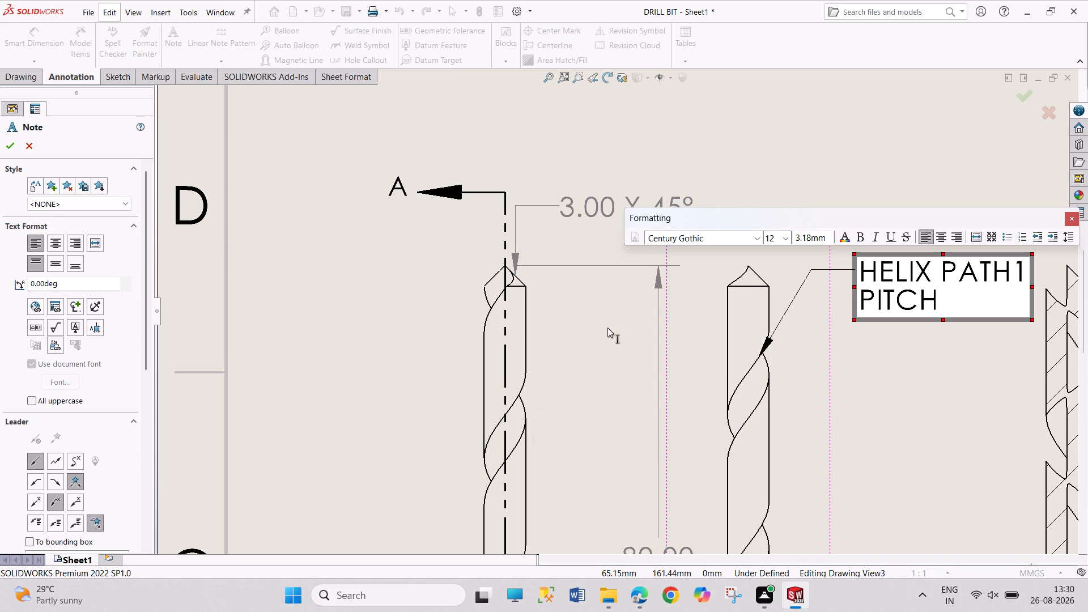
key("space")
type("25")
key("Return")
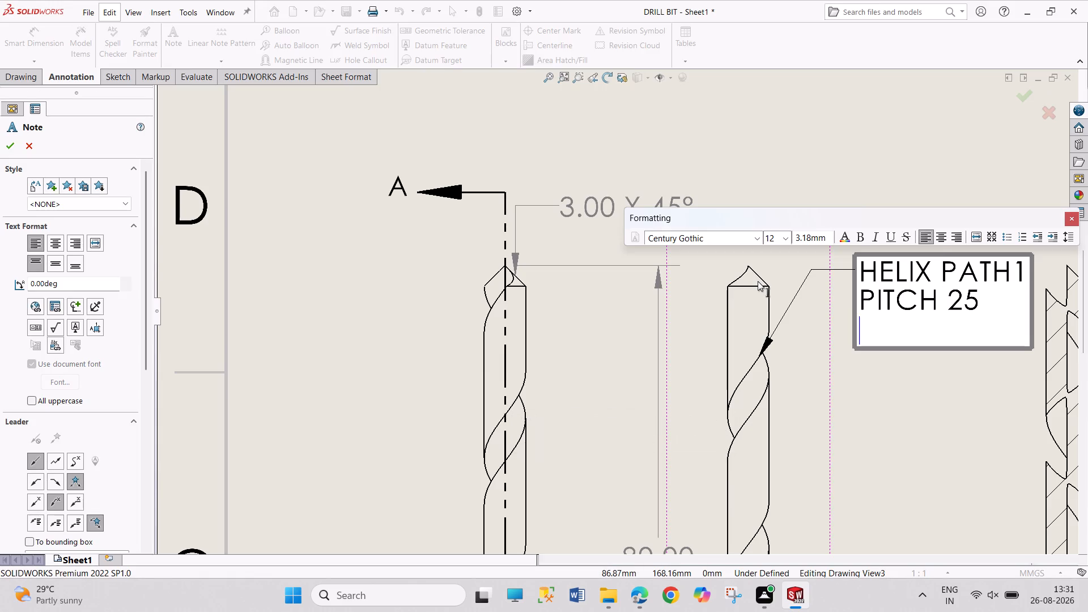
type("HEIGHT")
key("space")
type("06")
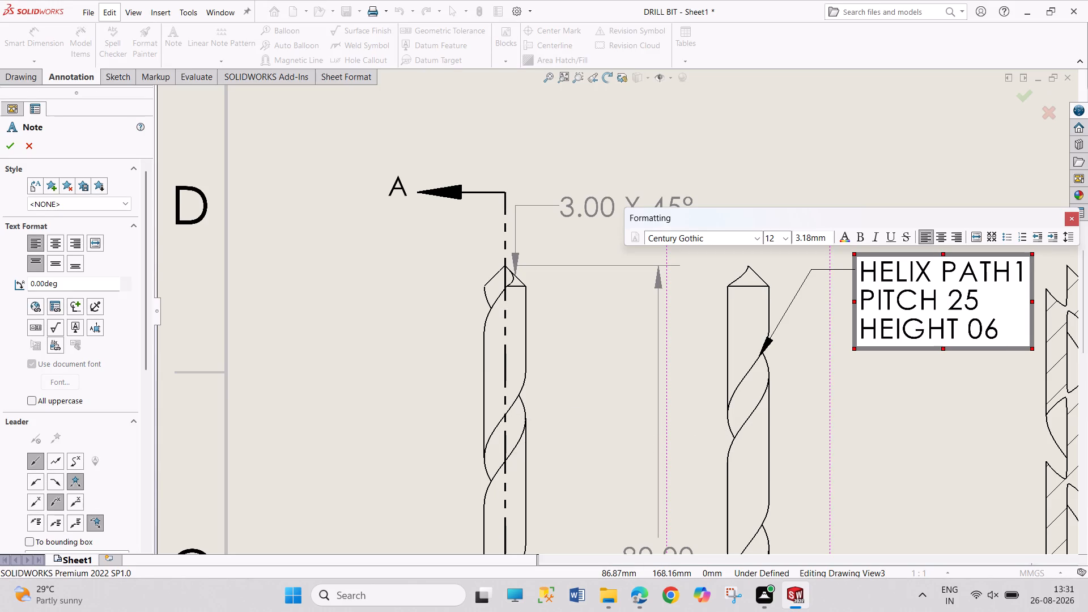
key("BackSpace")
key("BackSpace")
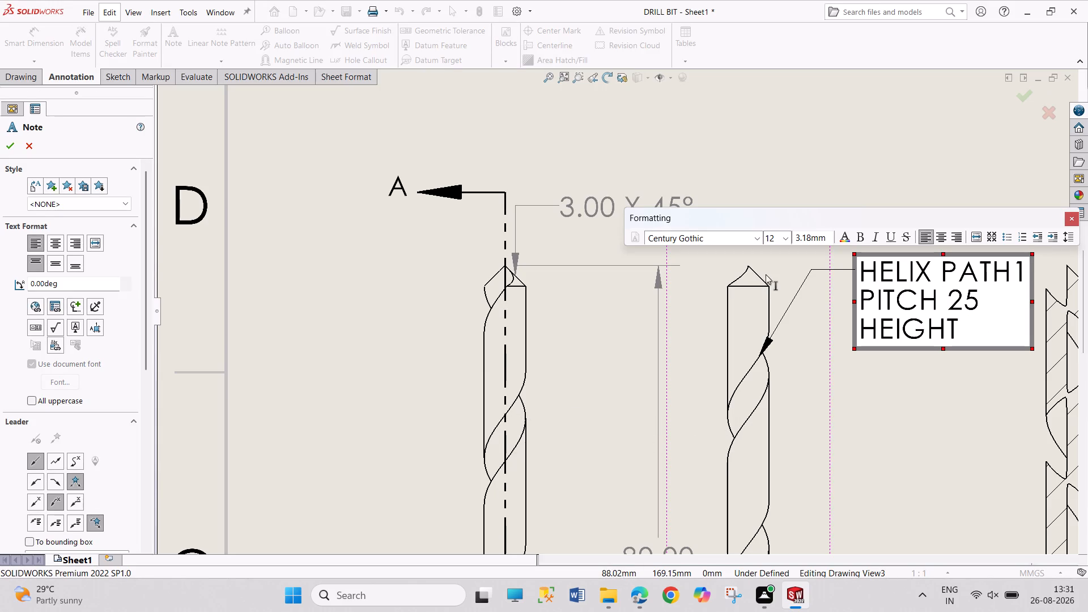
type("60")
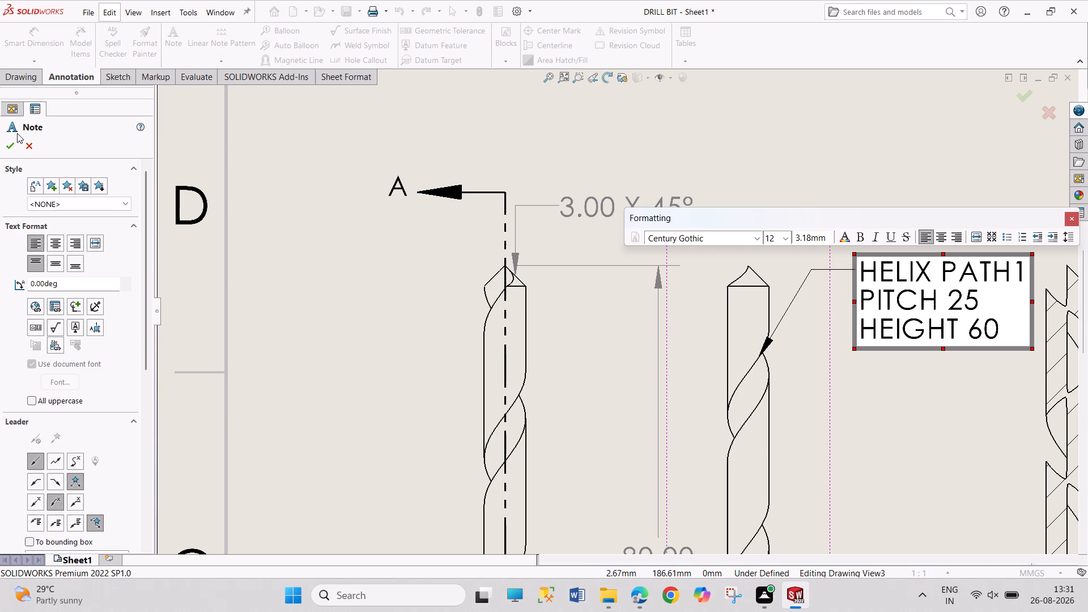
left_click(14, 146)
Add a straight-leader note from the middle view's next flute edge down reading HELIX PATH 2, PITCH 25, HEIGHT 60 on three lines.
scroll(944, 500, "up", 2)
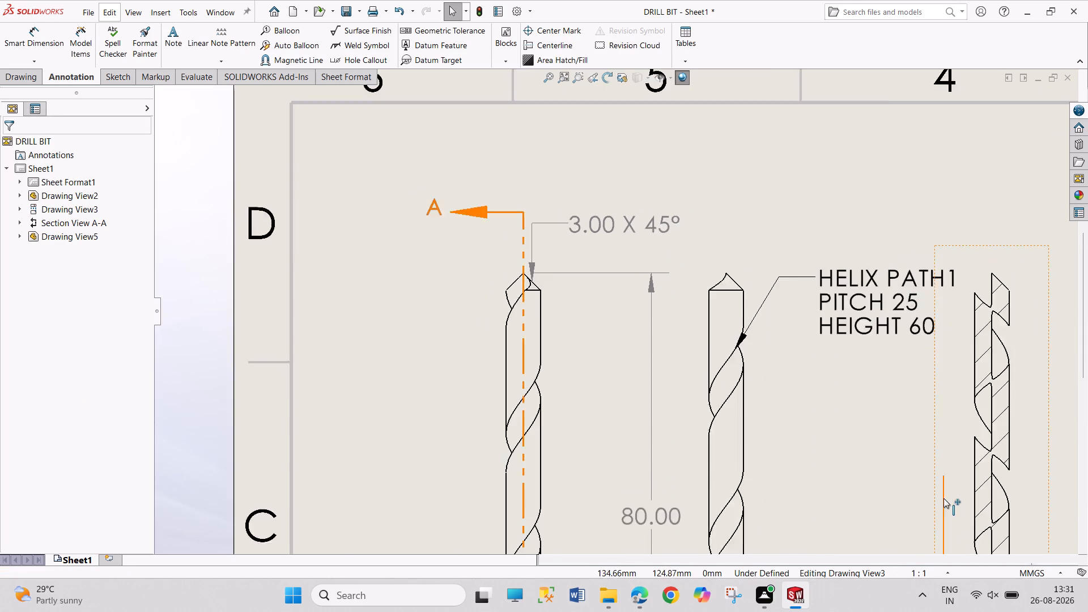
scroll(892, 443, "down", 1)
scroll(822, 418, "down", 1)
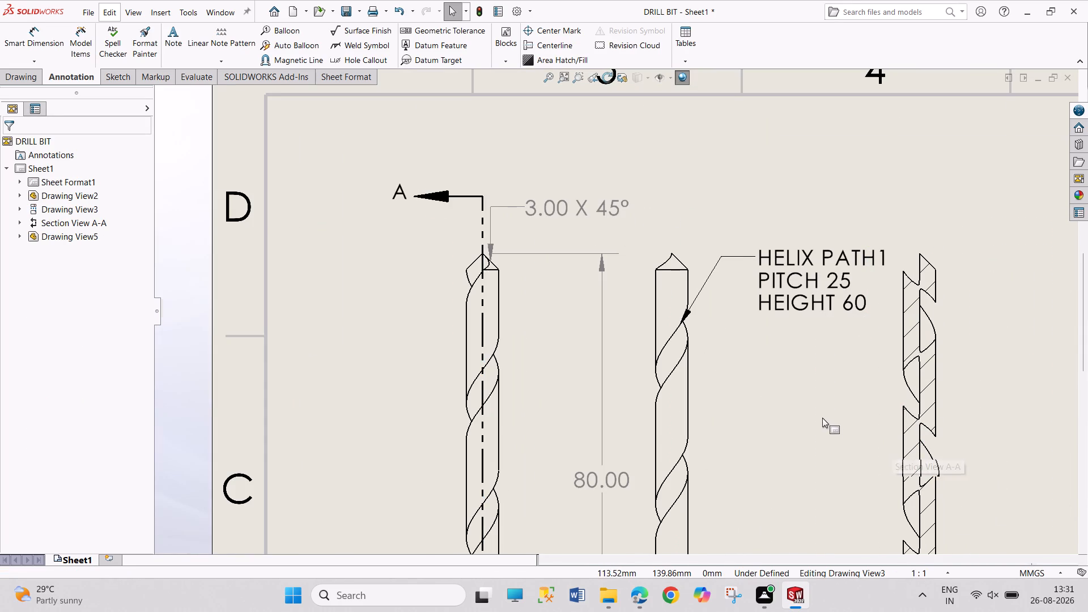
left_click(176, 53)
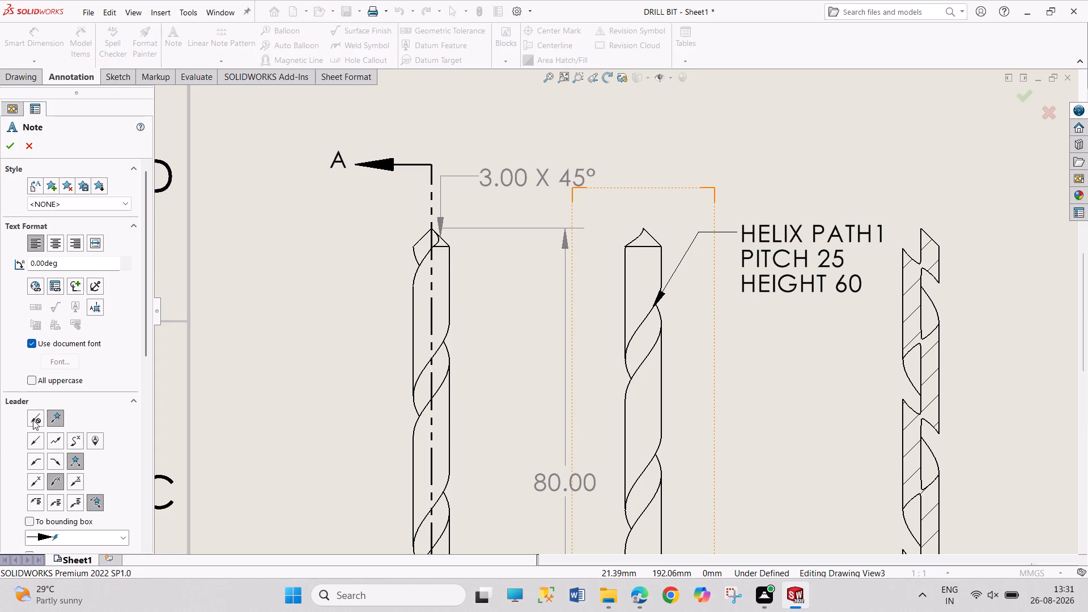
left_click(35, 440)
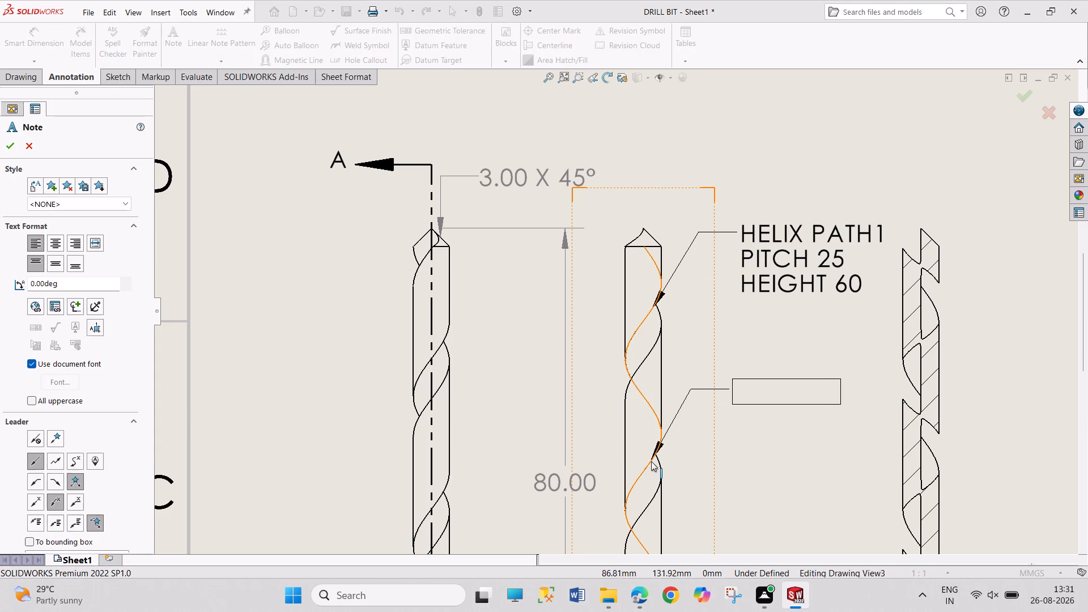
left_click(651, 464)
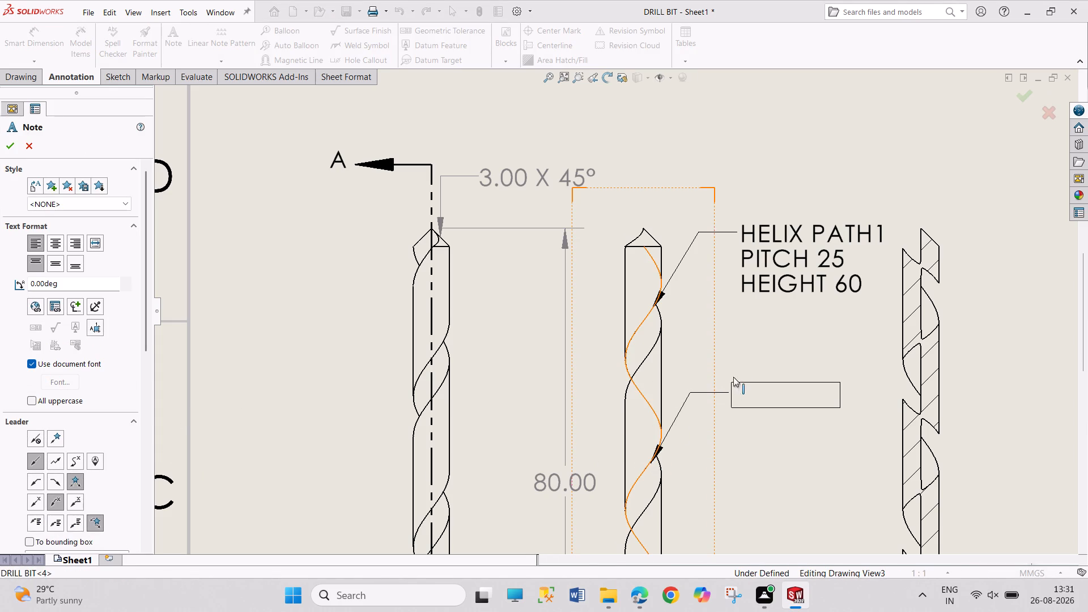
left_click(717, 349)
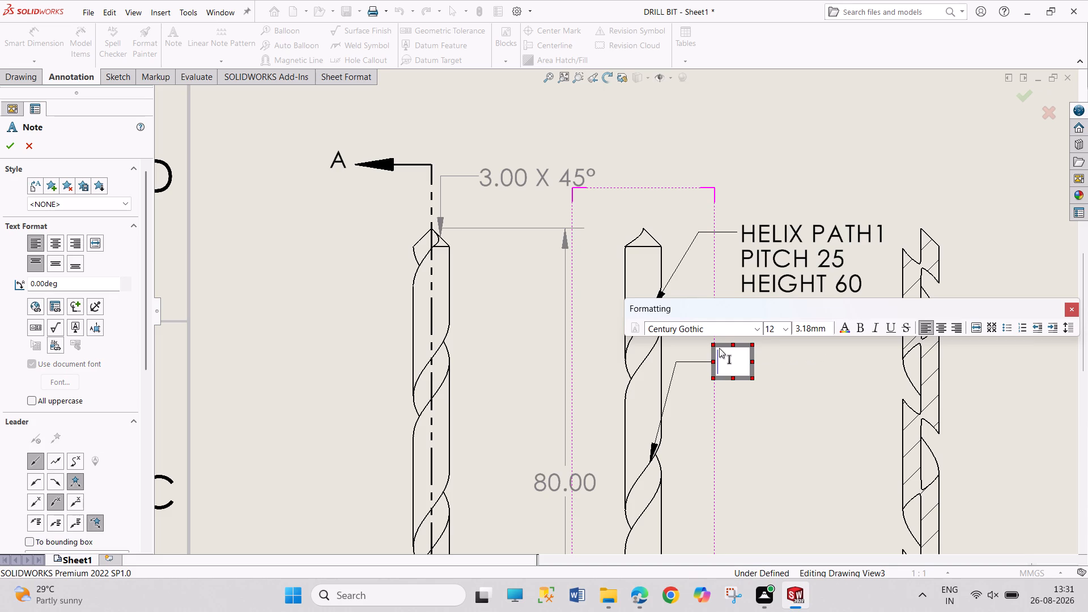
type("HELIX")
key("space")
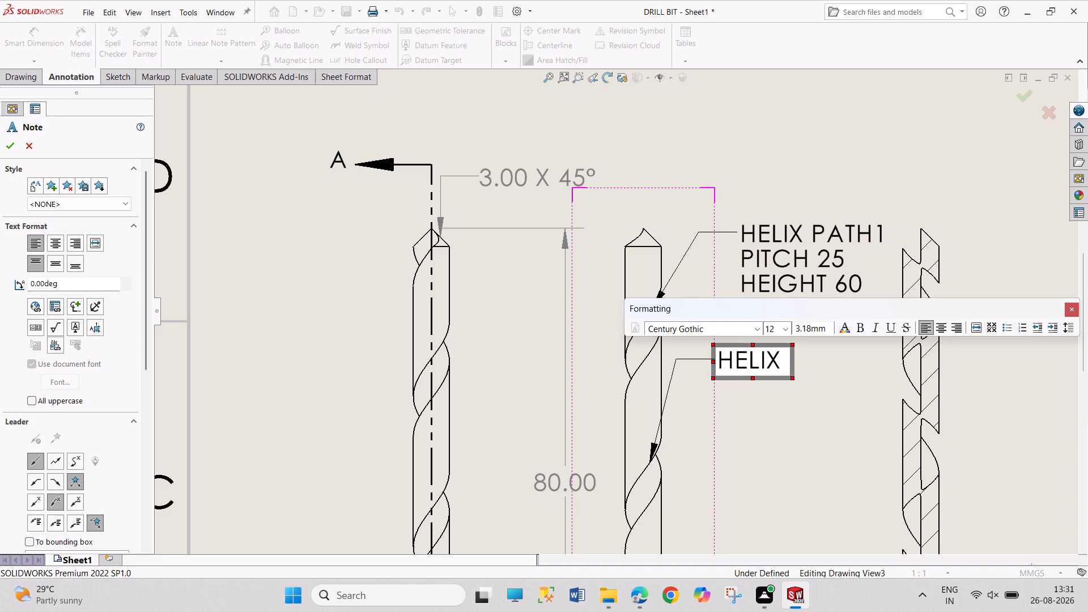
type("PATH 2")
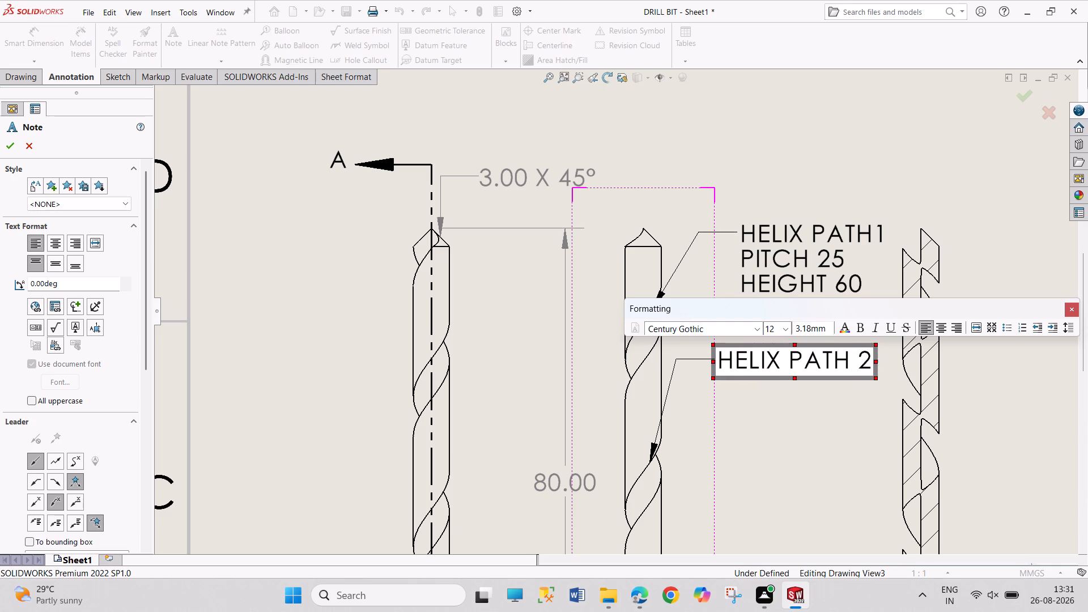
key("Return")
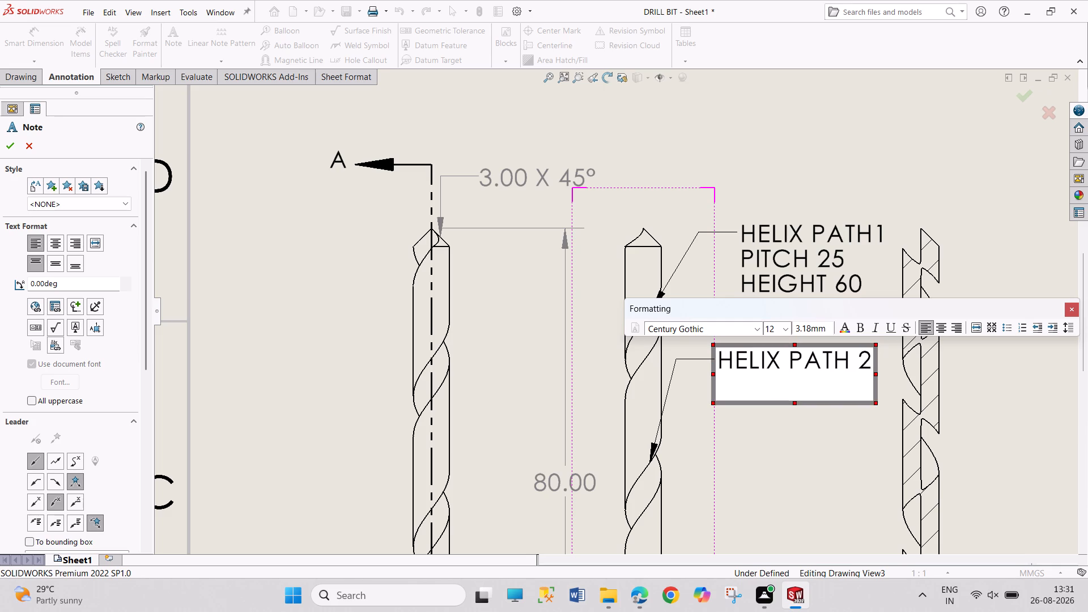
type("PITCH")
key("space")
type("25")
key("Return")
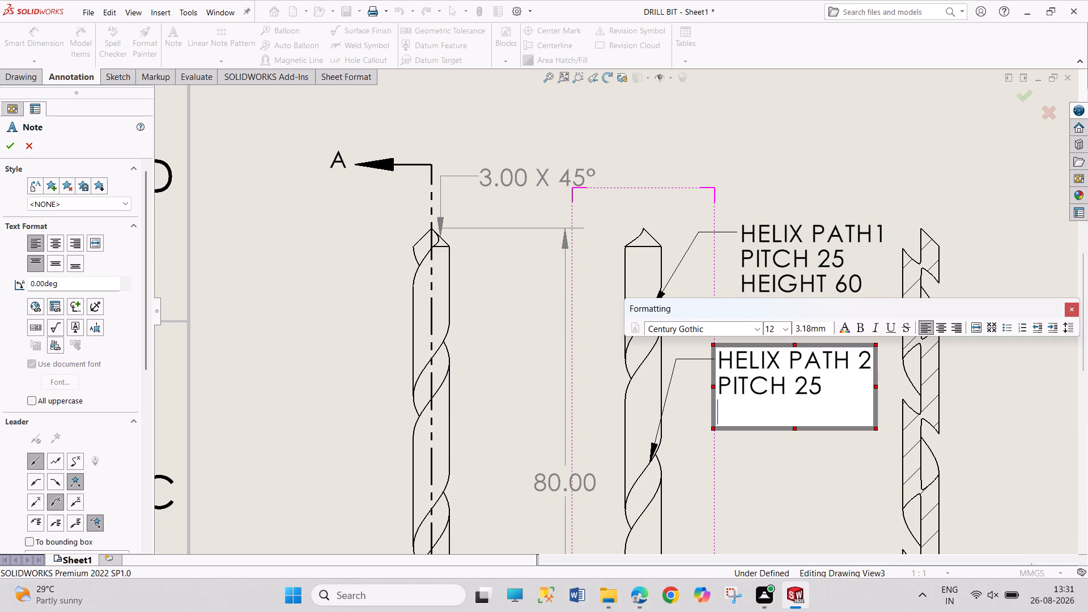
type("HEIGHT")
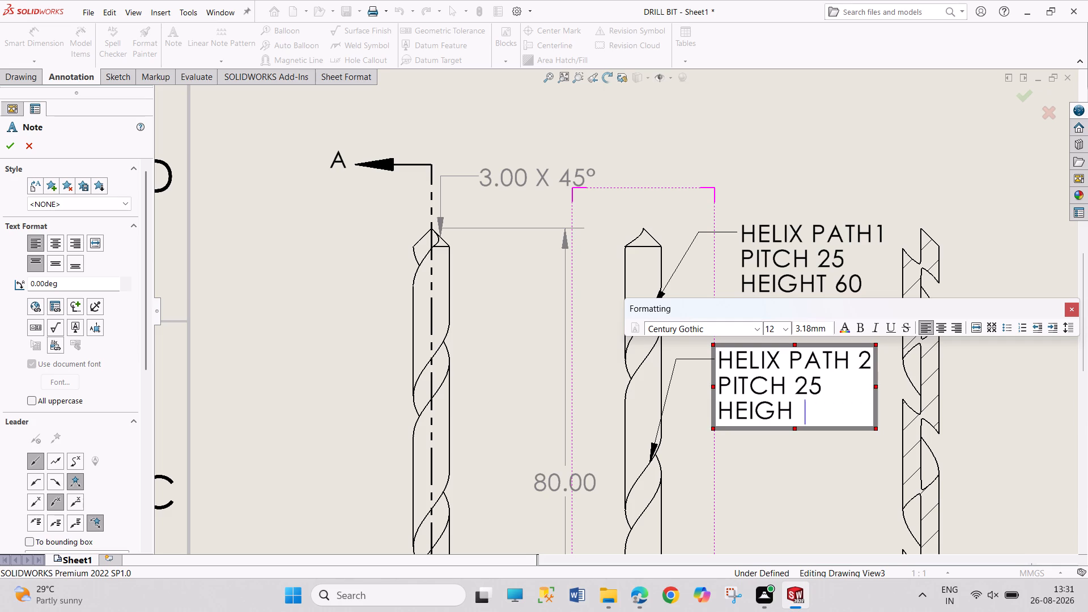
key("space")
type("60")
left_click(6, 142)
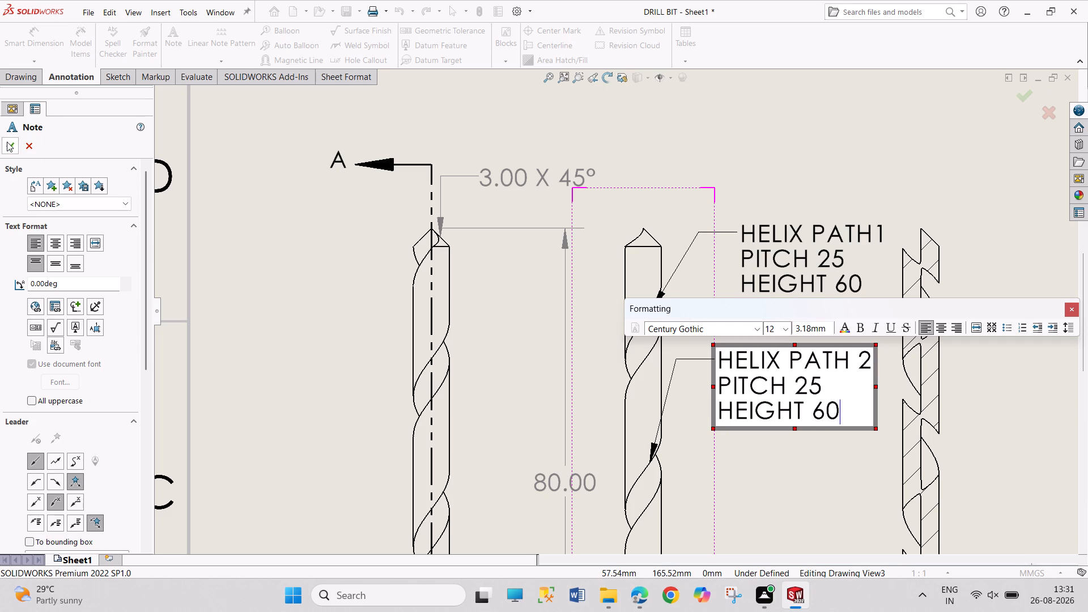
Dimension the radius of the shank's shoulder fillet in Section A-A, placing it between the section and the isometric view.
scroll(783, 489, "up", 2)
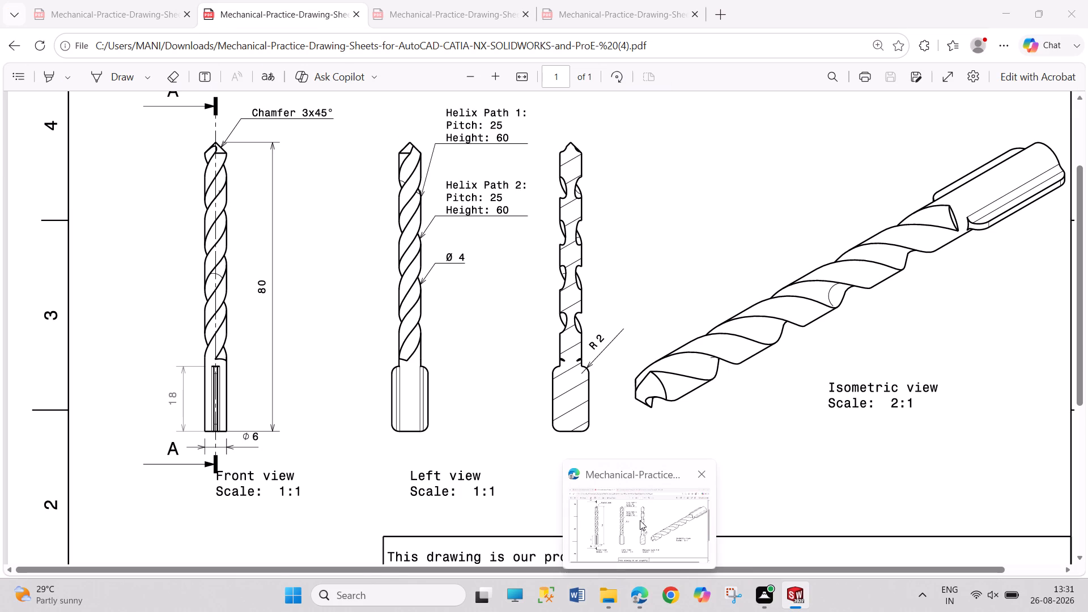
left_click(37, 37)
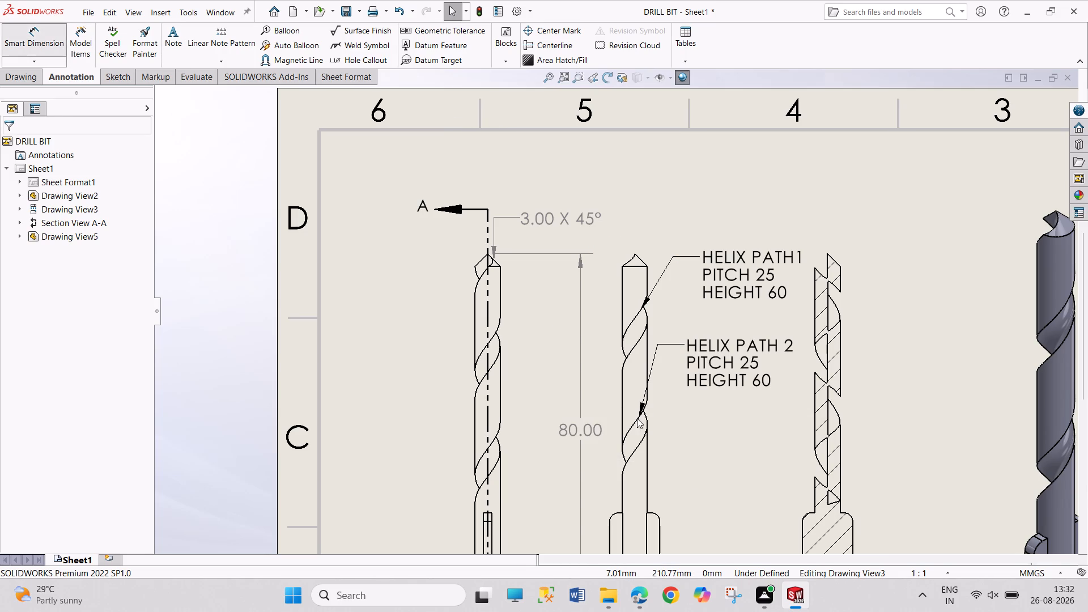
left_click(848, 512)
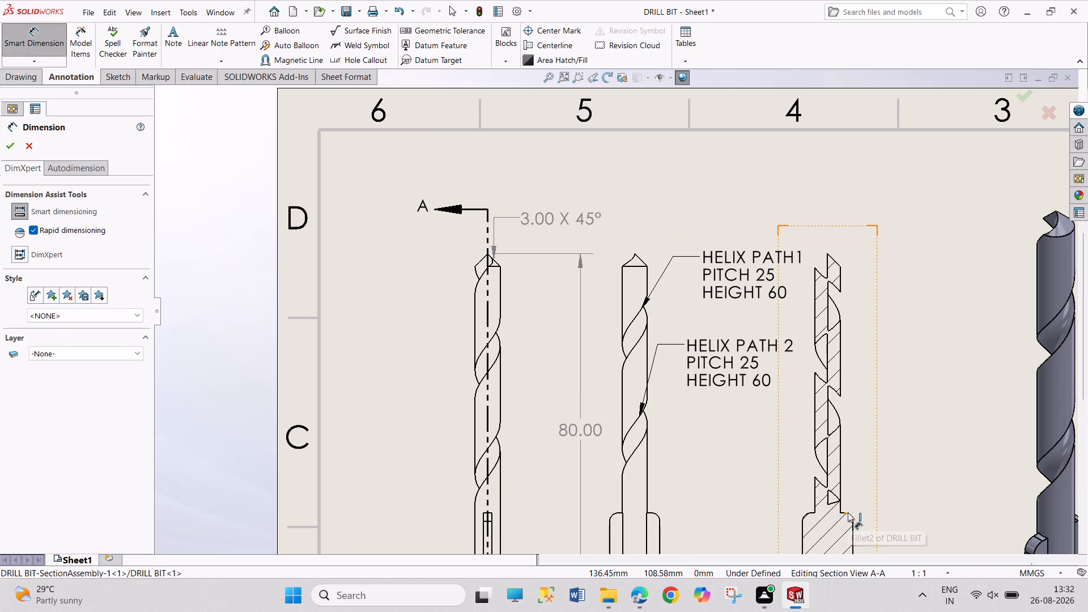
left_click(849, 512)
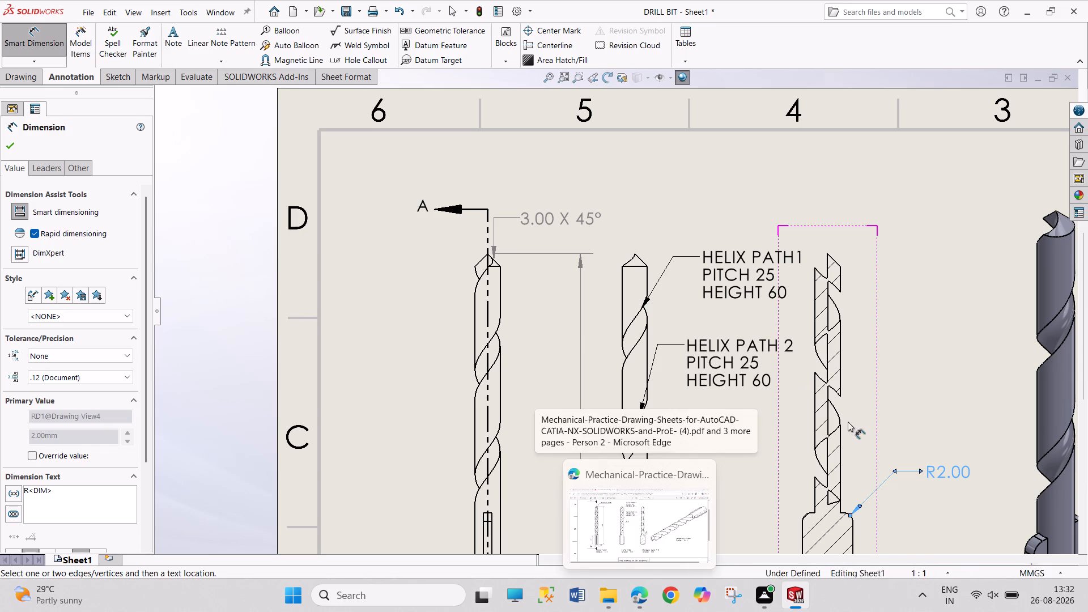
right_click(969, 335)
left_click(971, 389)
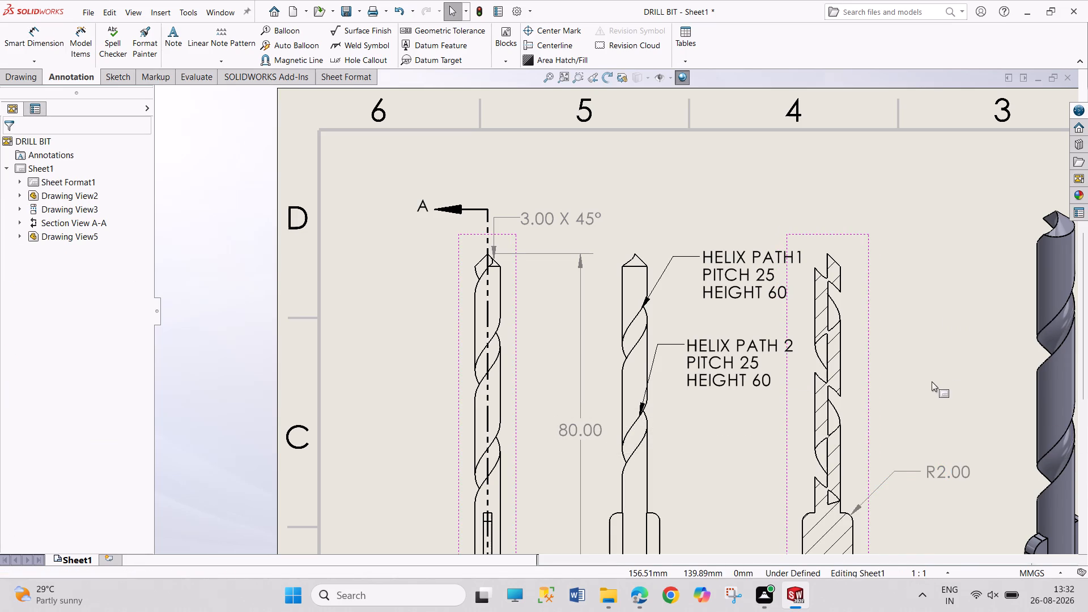
Move the shaded isometric view farther from the section view, toward the sheet's right border.
scroll(930, 380, "up", 4)
scroll(856, 460, "up", 3)
scroll(773, 460, "down", 1)
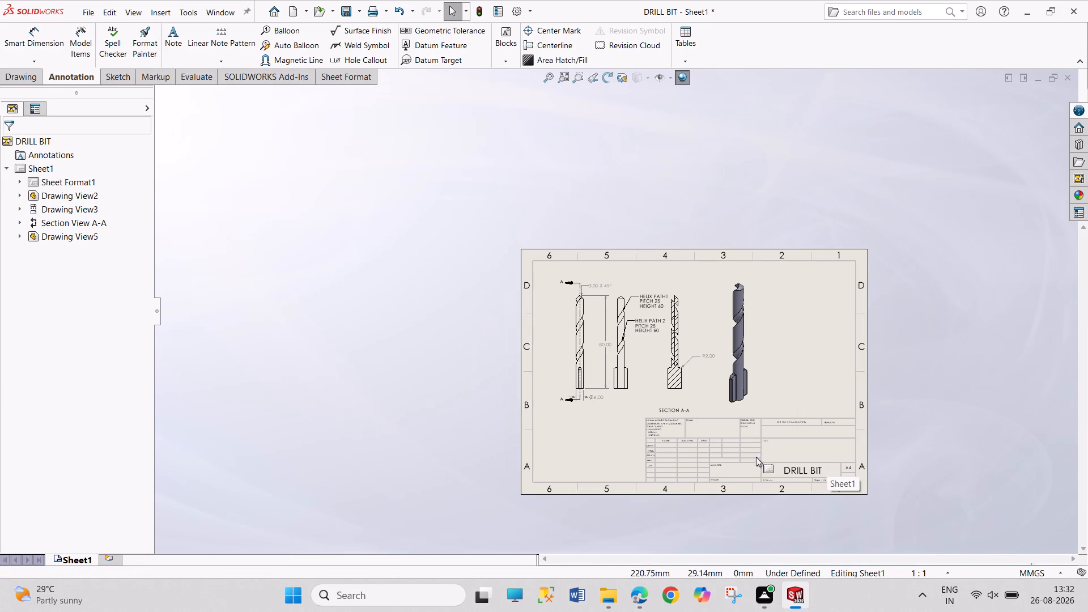
scroll(694, 385, "down", 2)
left_click_drag(749, 364, 786, 355)
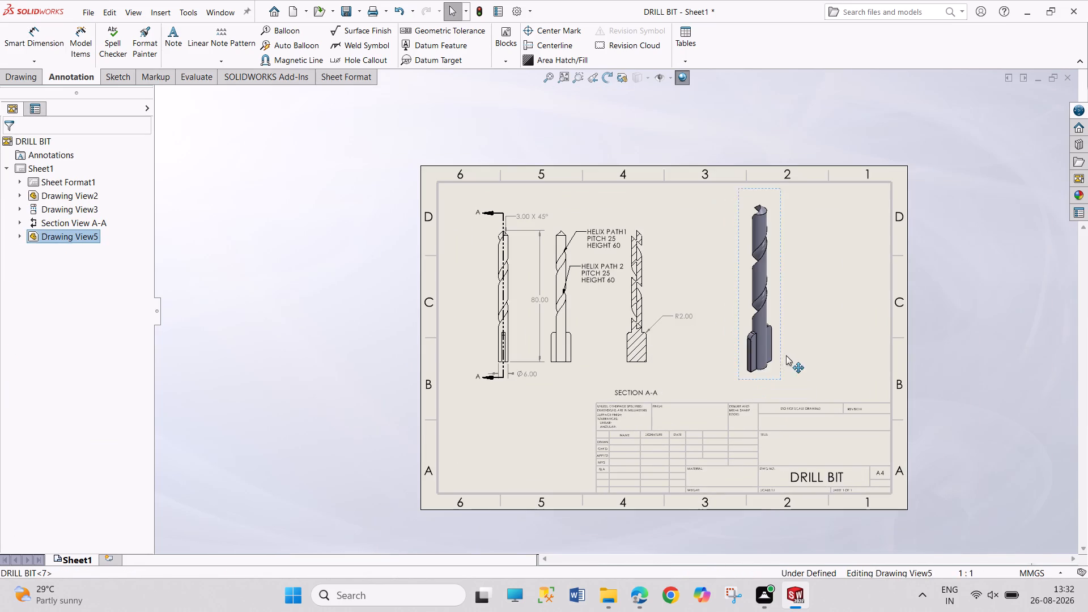
left_click_drag(786, 355, 817, 352)
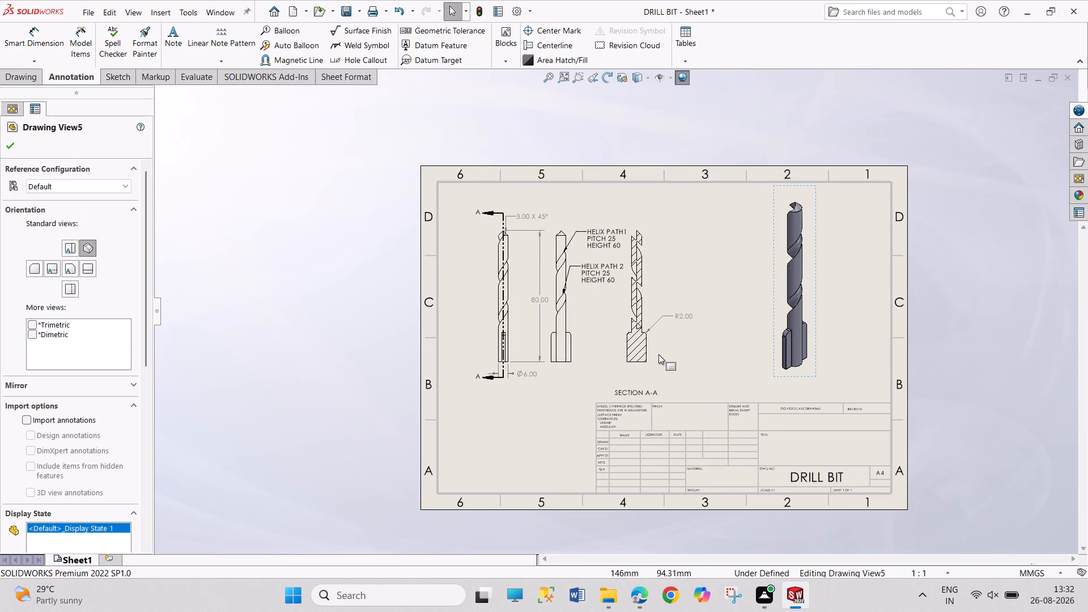
Move Section View A-A toward the isometric view, leaving more room beside the helix path notes.
left_click_drag(654, 348, 707, 345)
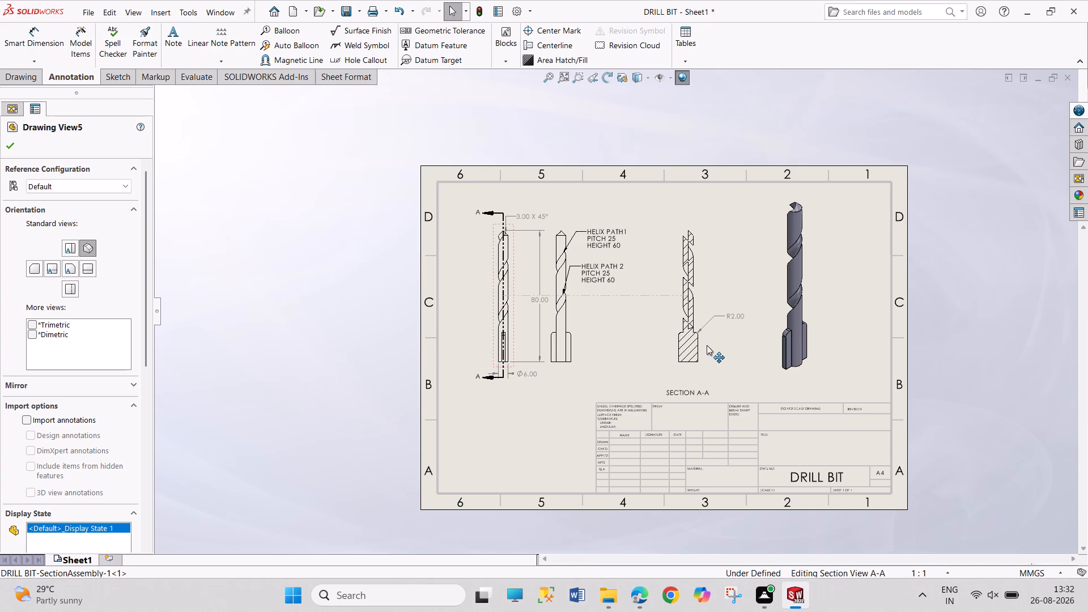
Move the middle projected view, along with its helix path notes, away from the front view toward Section View A-A.
left_click_drag(707, 345, 708, 345)
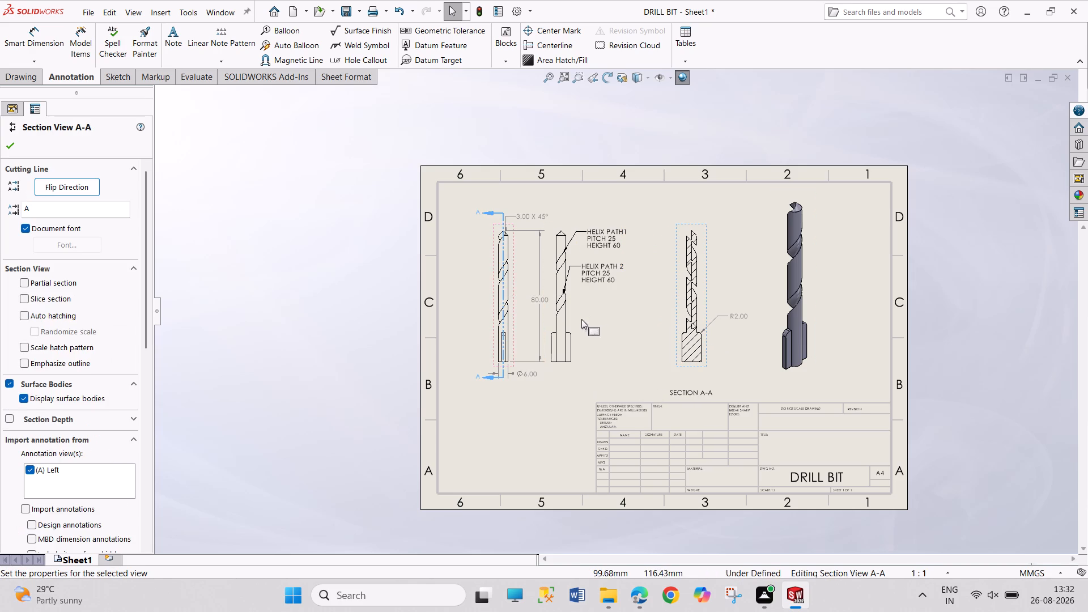
left_click_drag(579, 317, 615, 319)
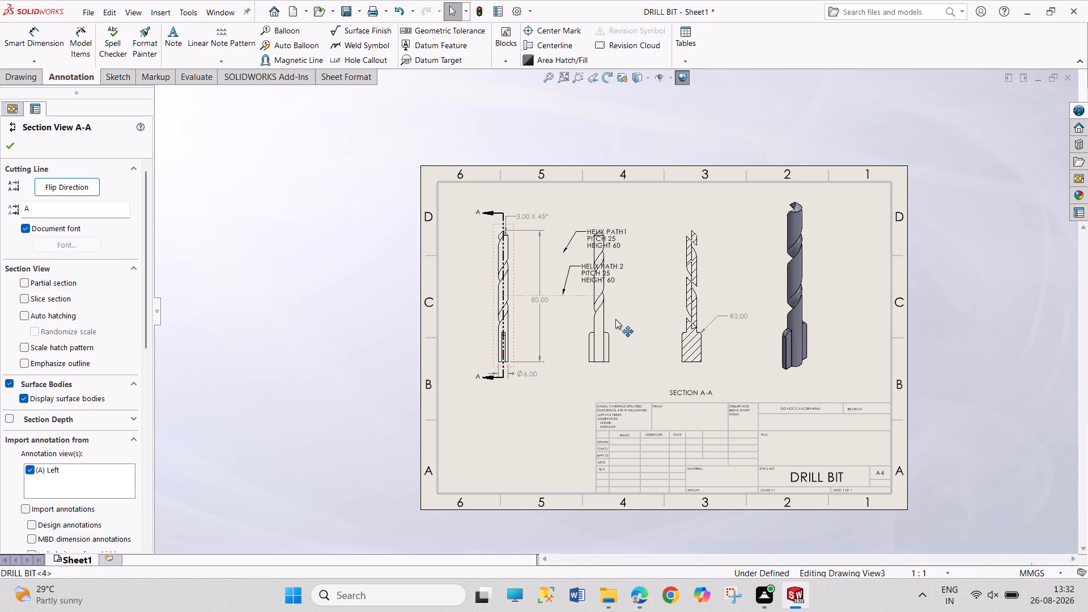
left_click_drag(615, 319, 620, 320)
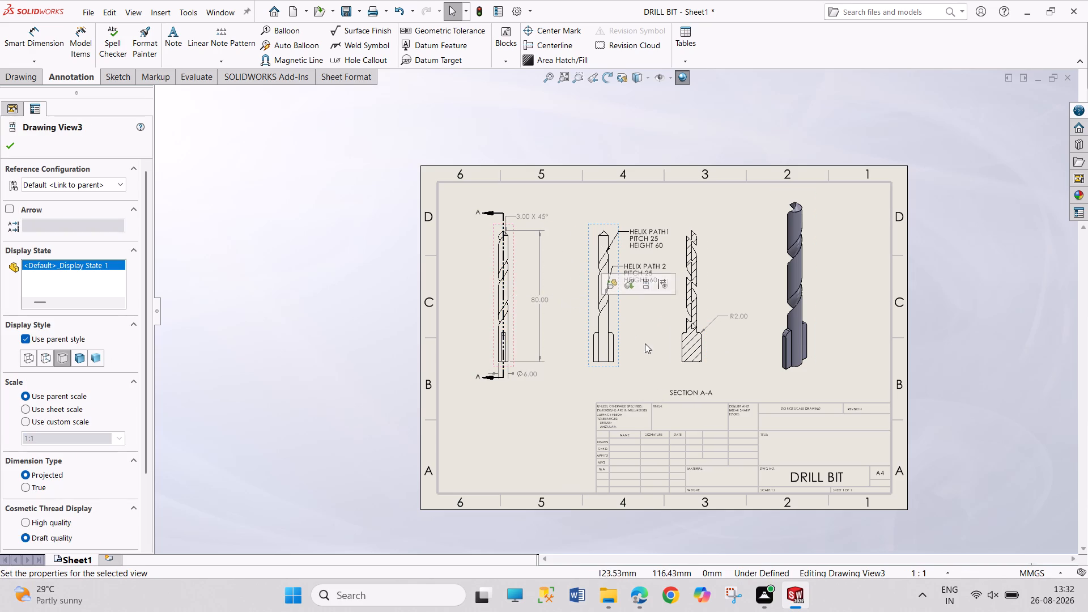
left_click(841, 109)
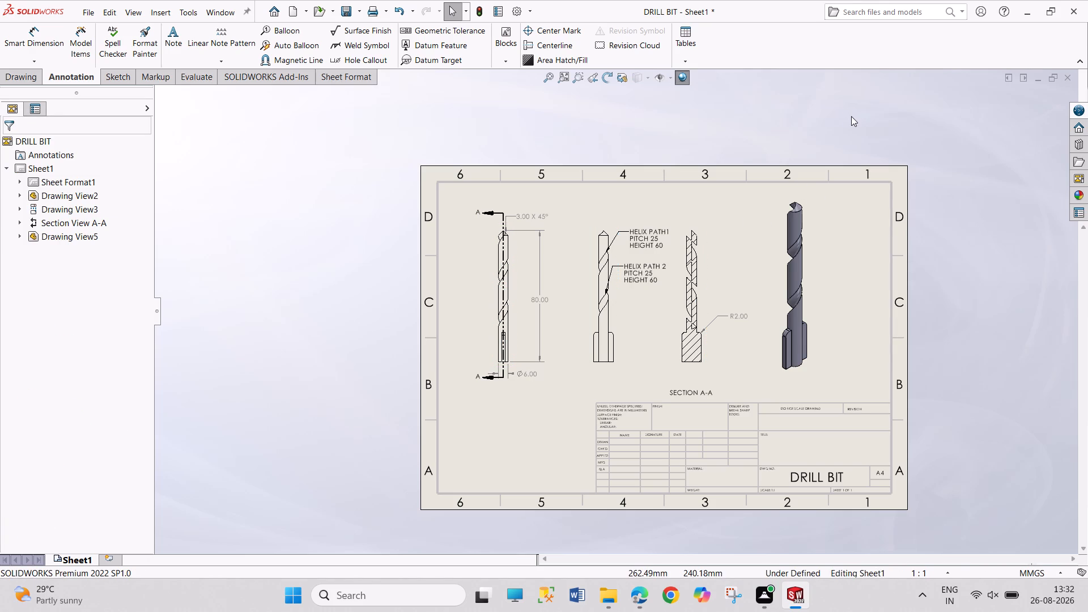
Save the drawing in the FUJI folder as DRILL BIT SHEET.
key("ctrl+s")
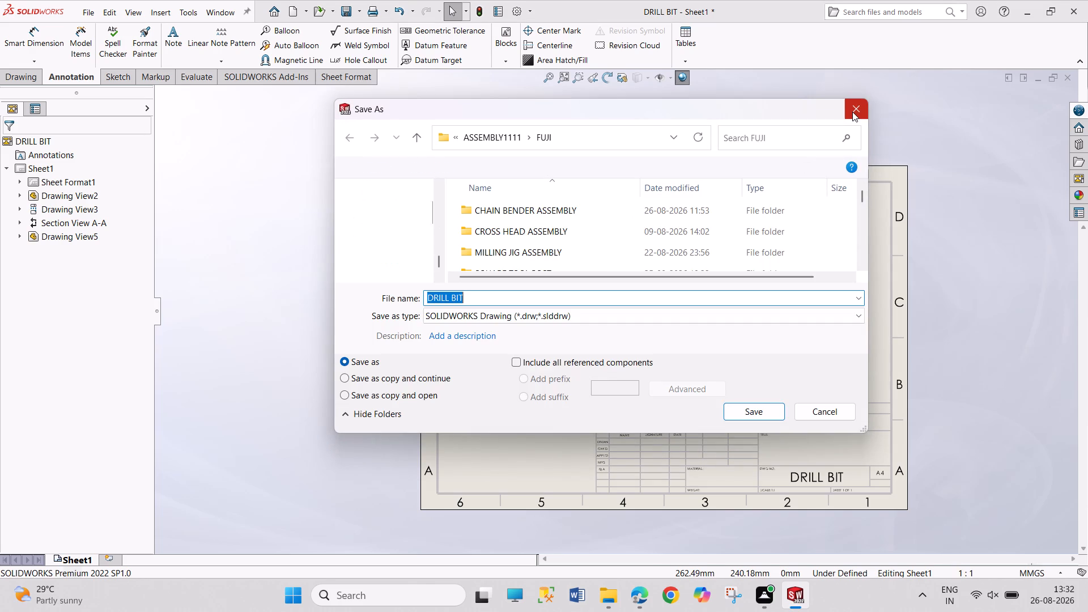
type("DR")
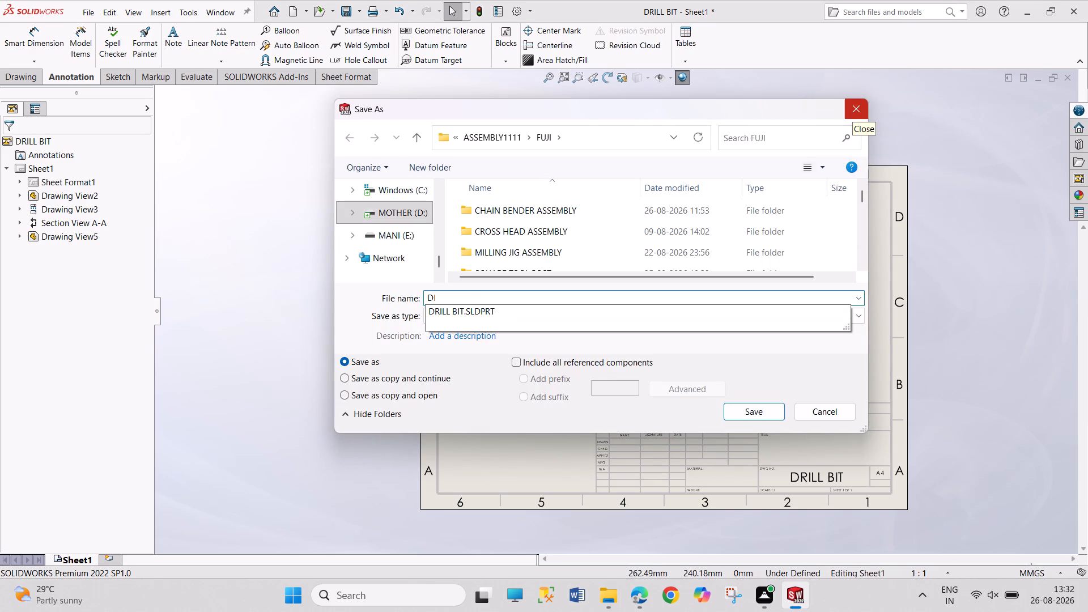
type("ILL BIT")
key("space")
key("s")
type("HEET")
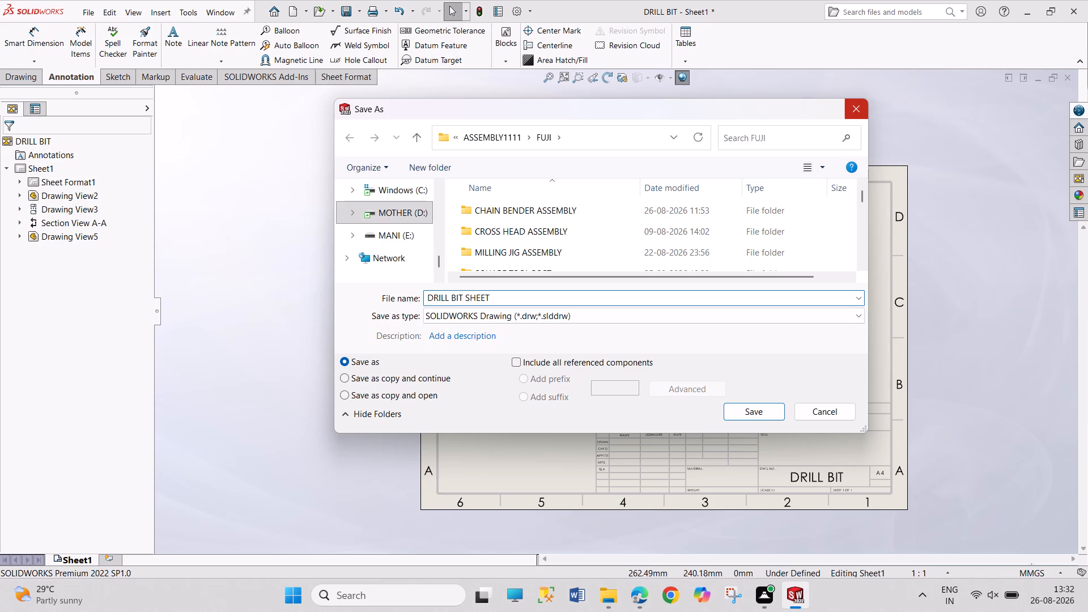
key("Return")
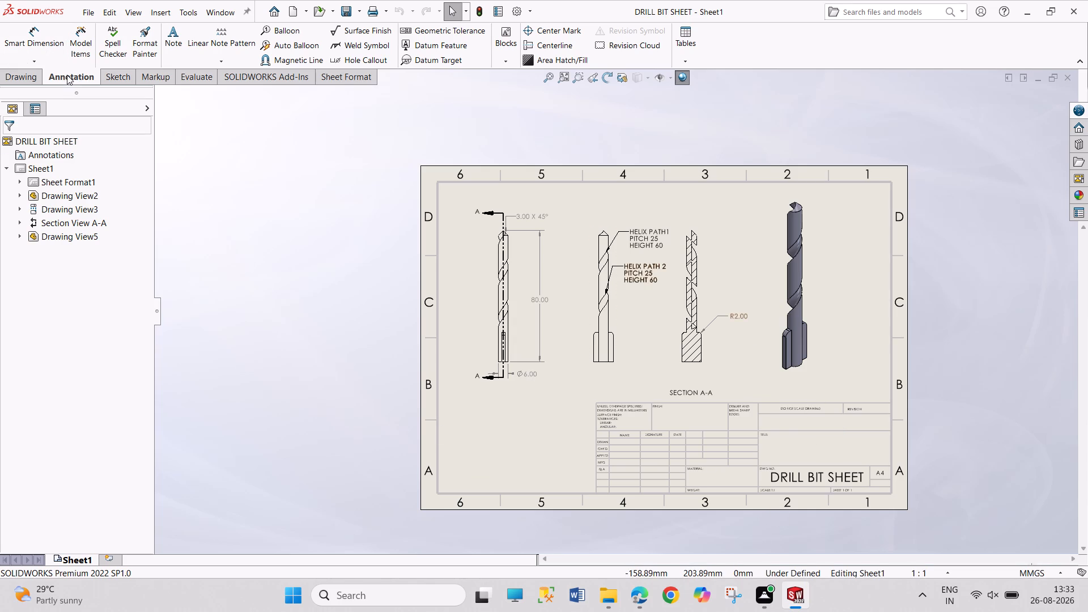
Edit the sheet format and enter DRILL BIT in the title block's TITLE cell.
right_click(50, 168)
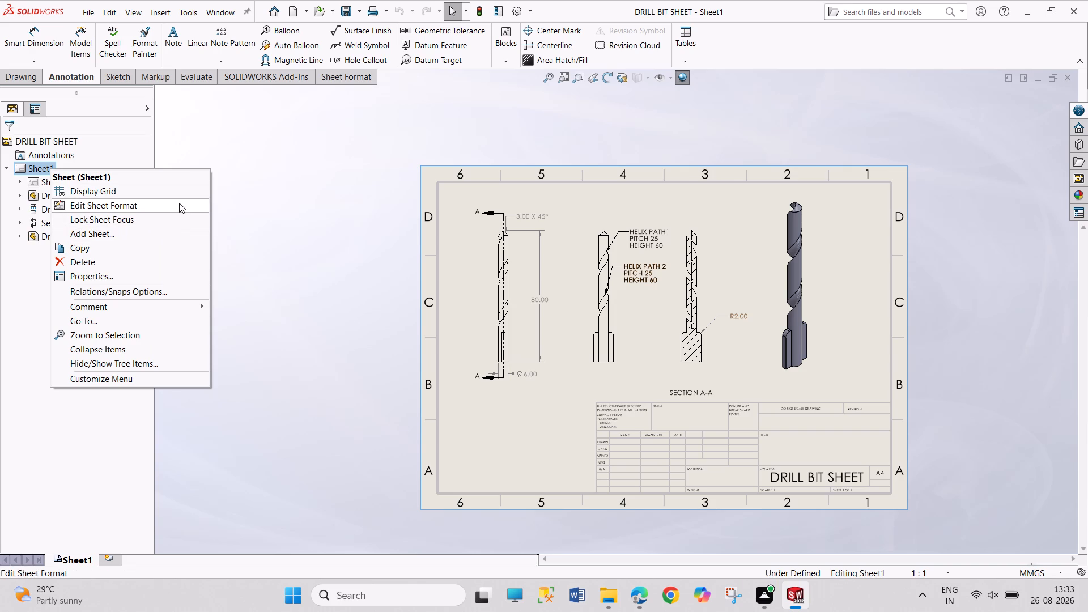
left_click(179, 203)
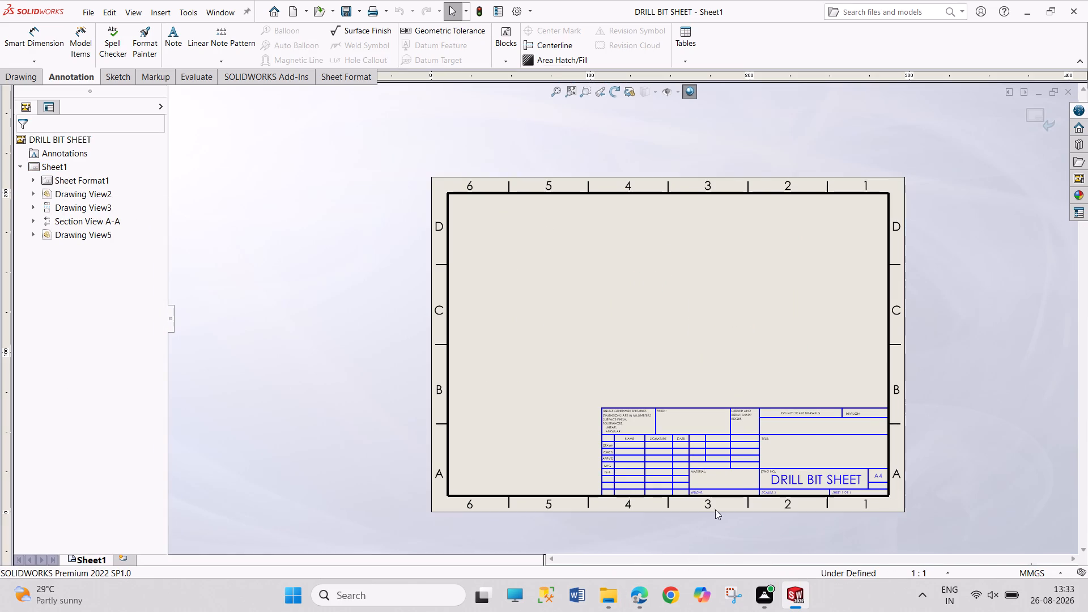
scroll(689, 451, "down", 3)
scroll(888, 443, "down", 3)
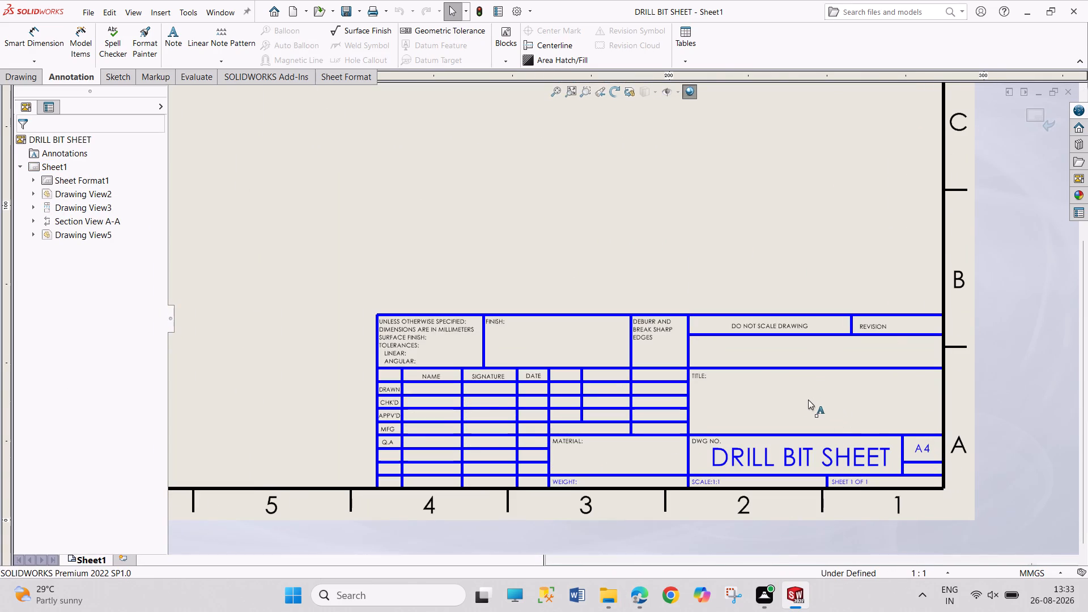
double_click(808, 399)
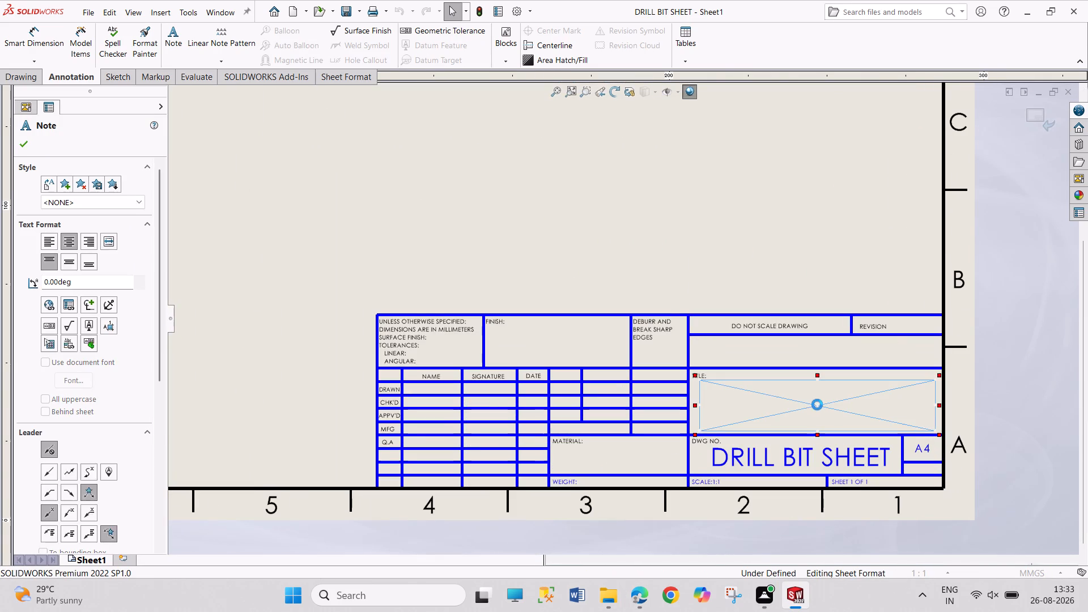
type("DR")
type("ILL BIT")
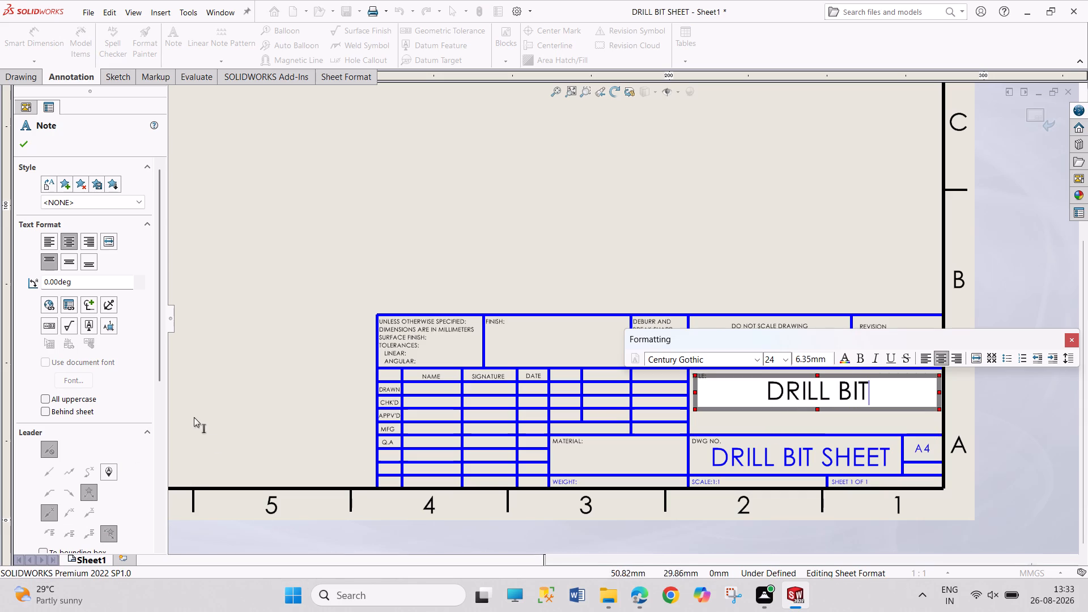
Enter the drafter's name in the NAME cell of the title block's DRAWN row.
scroll(428, 395, "down", 6)
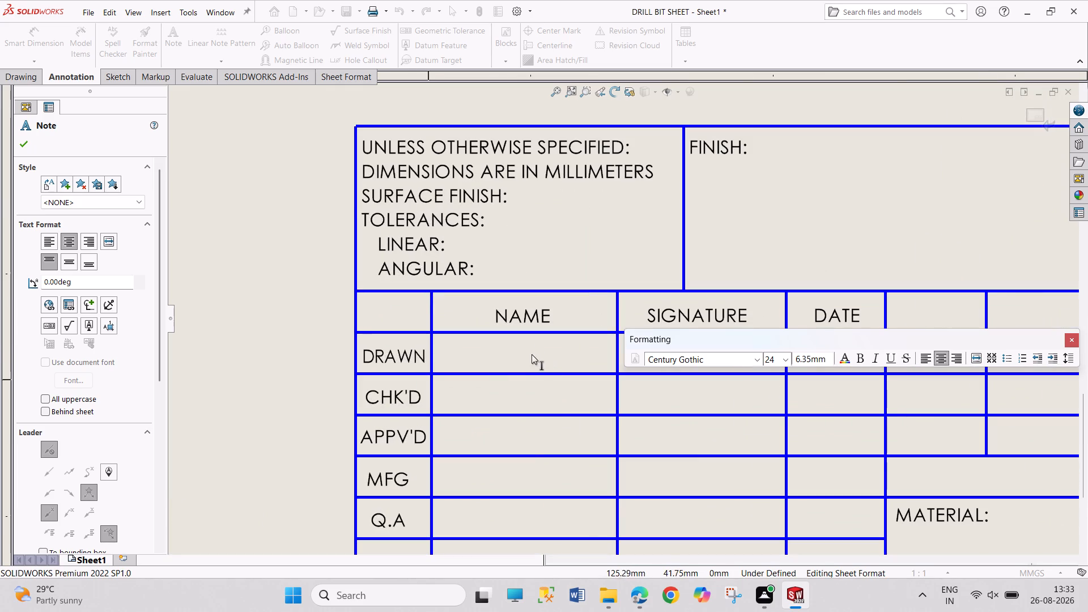
left_click(530, 354)
double_click(520, 352)
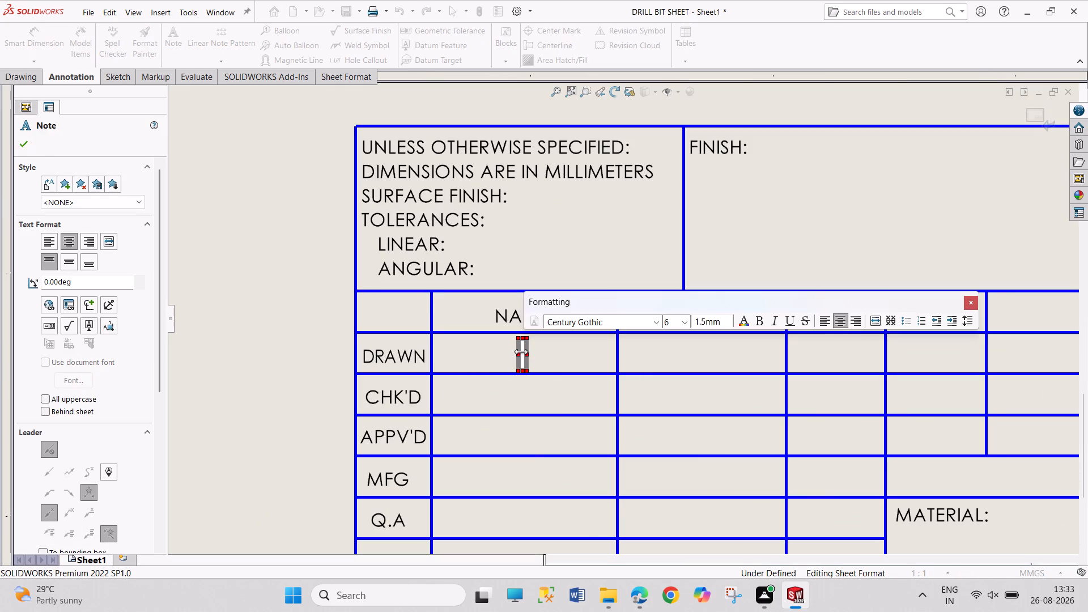
key("t")
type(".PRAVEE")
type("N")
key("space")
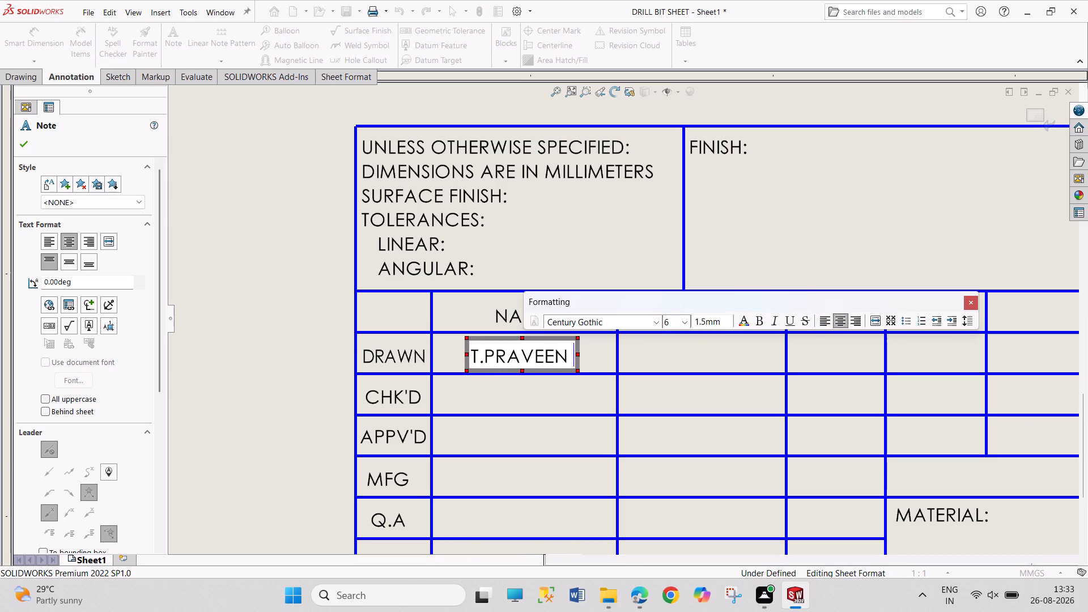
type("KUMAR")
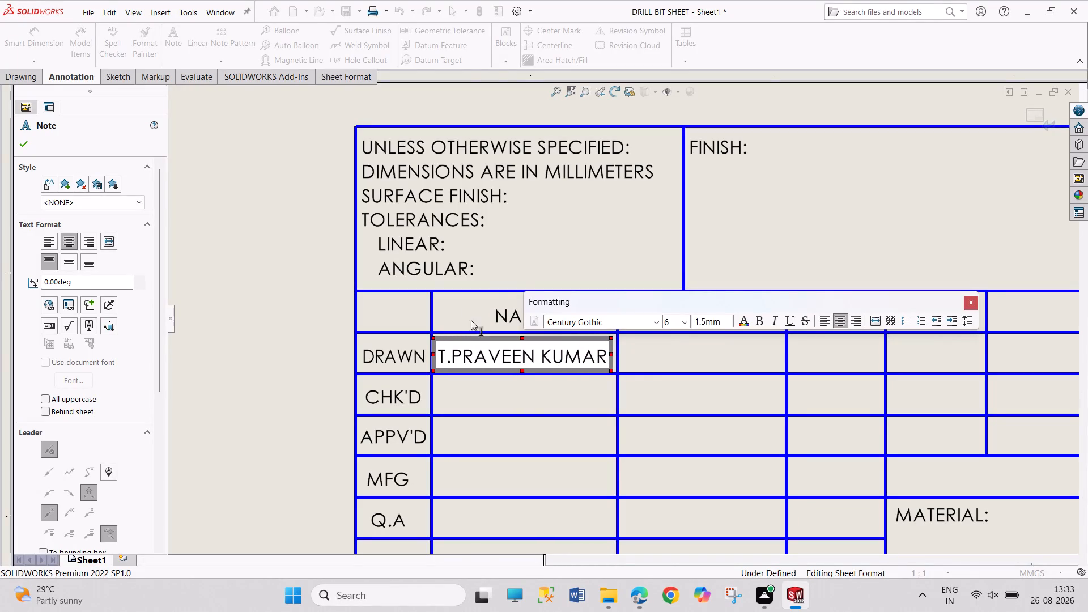
left_click(21, 139)
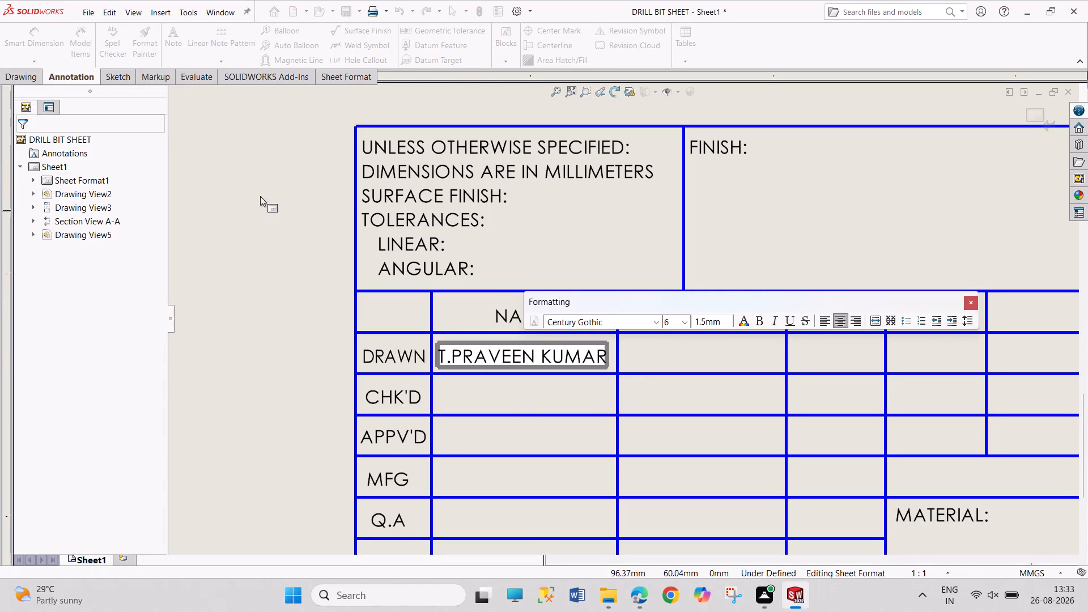
Leave sheet format editing and return to the drawing sheet with its views.
scroll(265, 207, "up", 3)
scroll(354, 238, "up", 3)
scroll(377, 170, "up", 5)
scroll(473, 187, "up", 2)
scroll(670, 218, "down", 3)
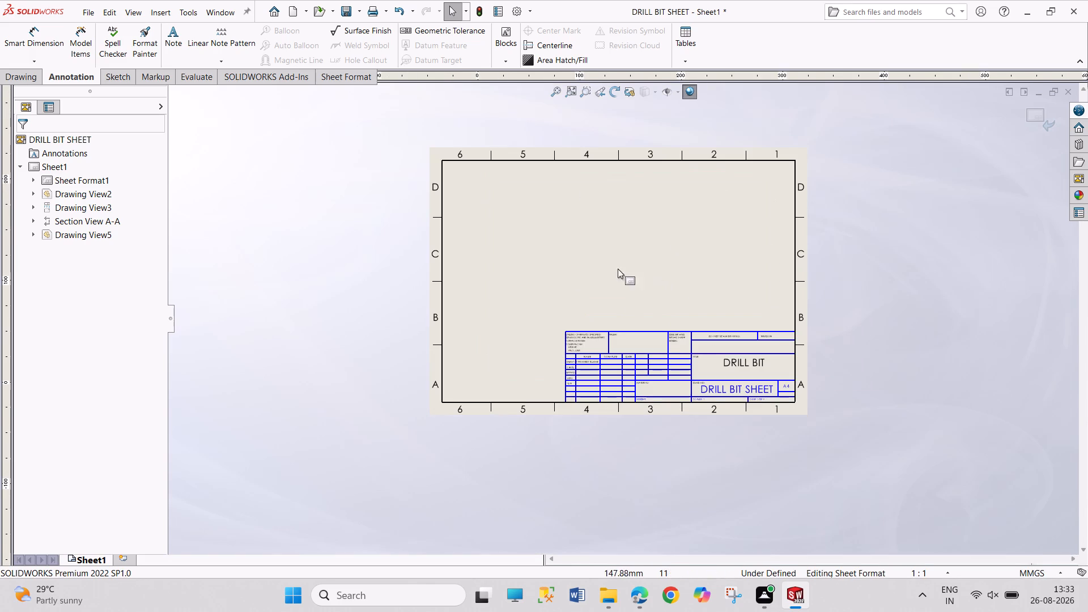
left_click(552, 94)
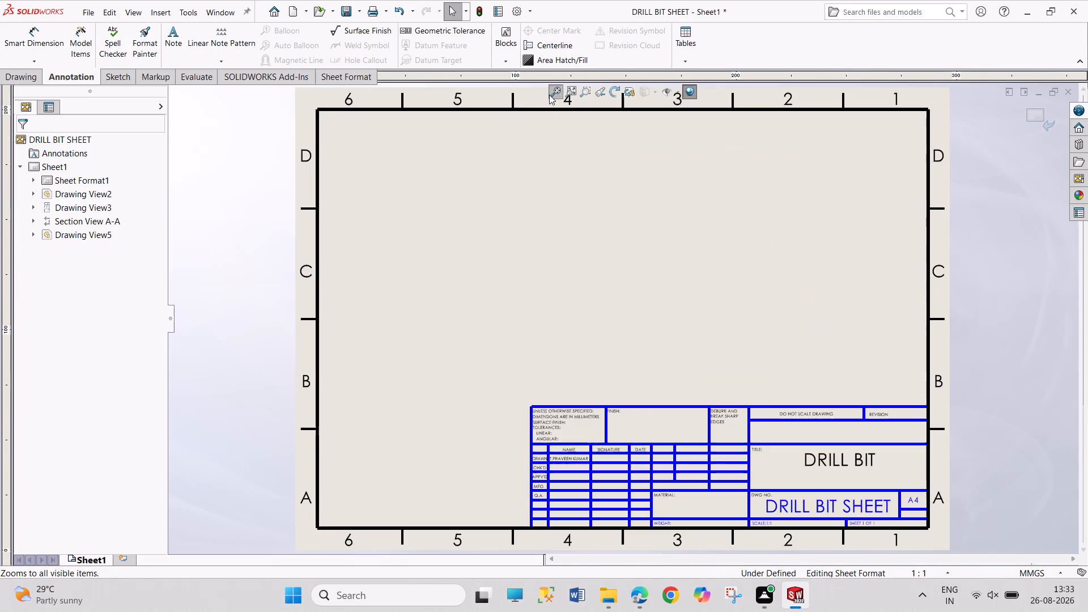
right_click(58, 169)
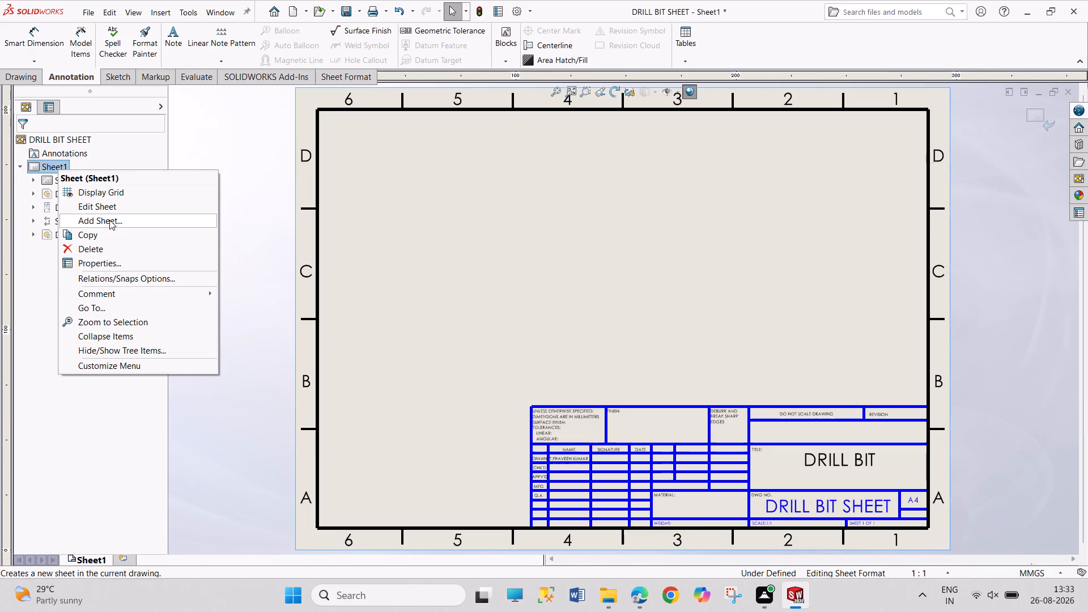
left_click(116, 203)
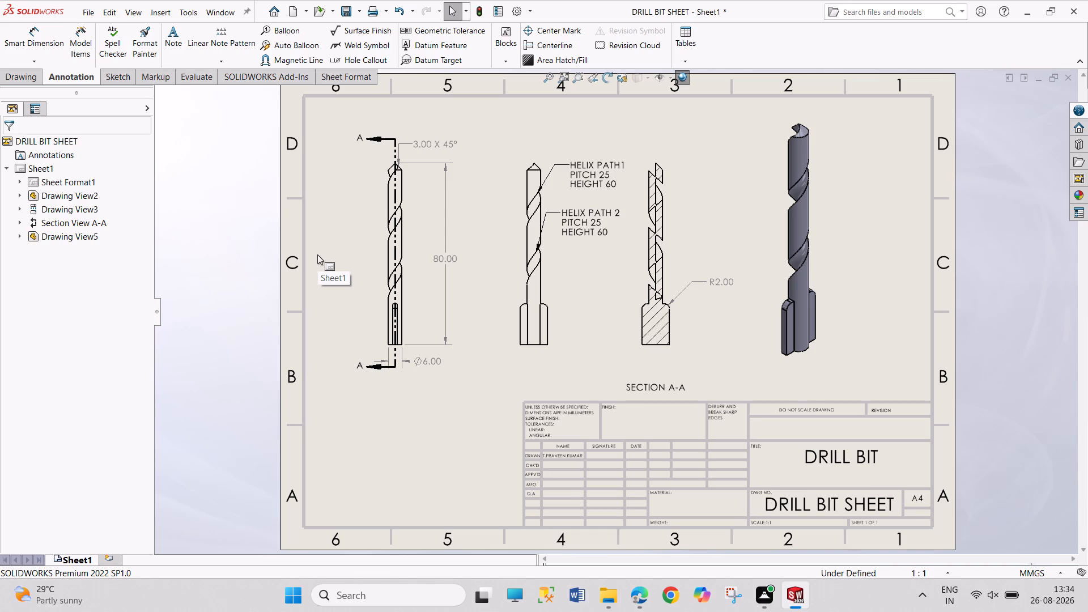
Check the reference PDF in Edge and dimension the shank's bottom width in Section A-A, placing it just above the section label.
left_click(634, 609)
scroll(581, 433, "down", 4)
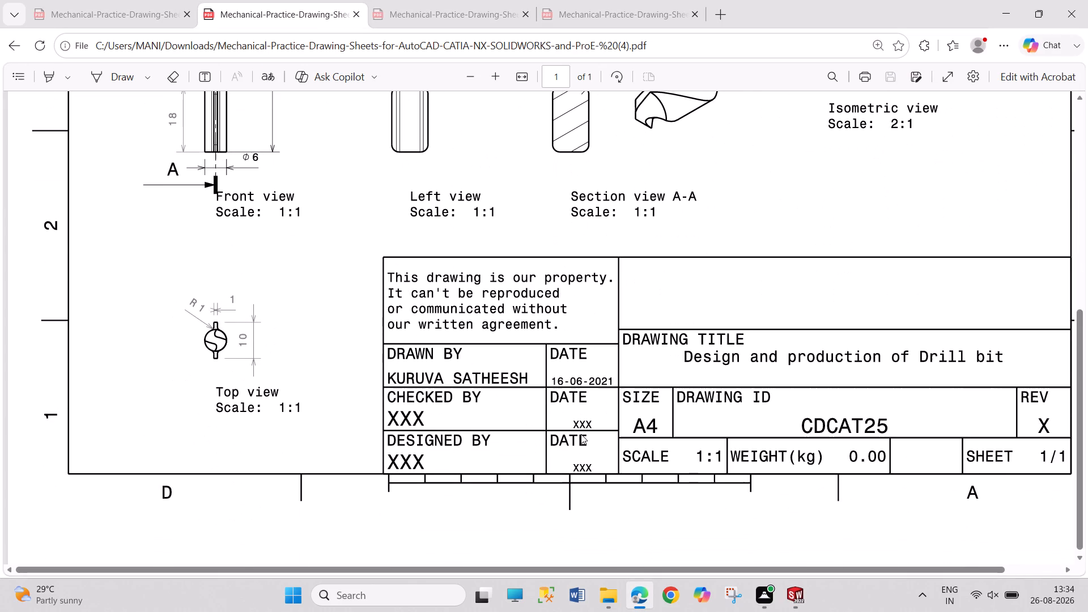
scroll(581, 433, "up", 6)
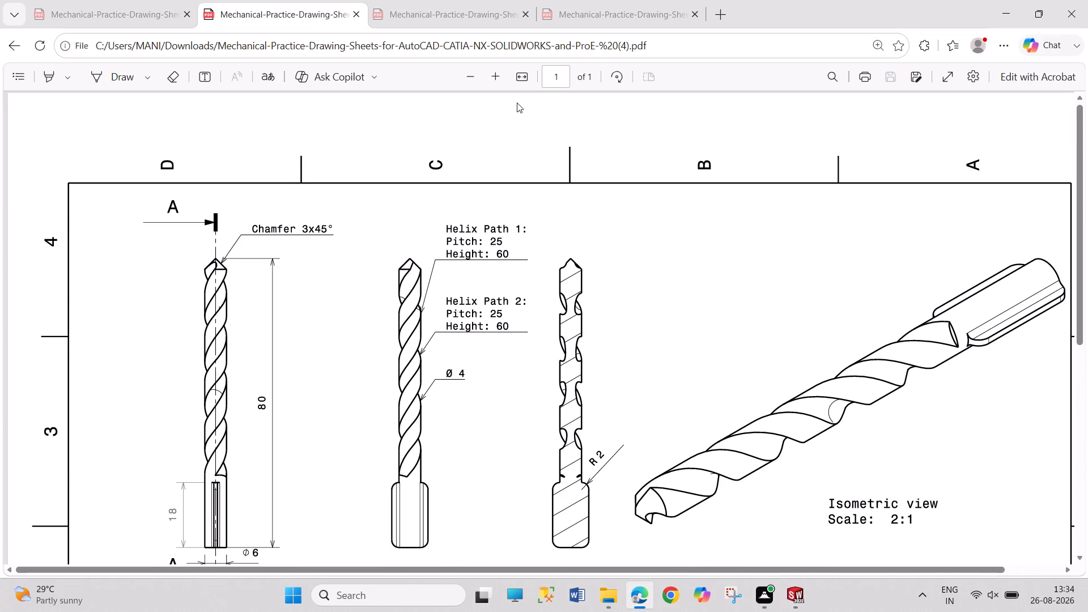
left_click(522, 78)
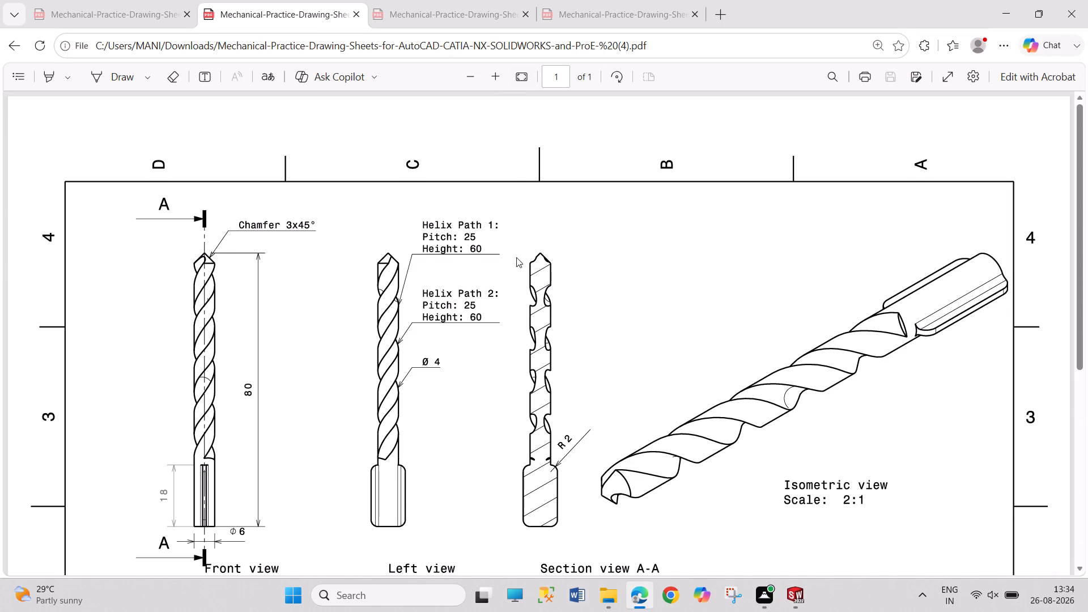
scroll(579, 453, "down", 1)
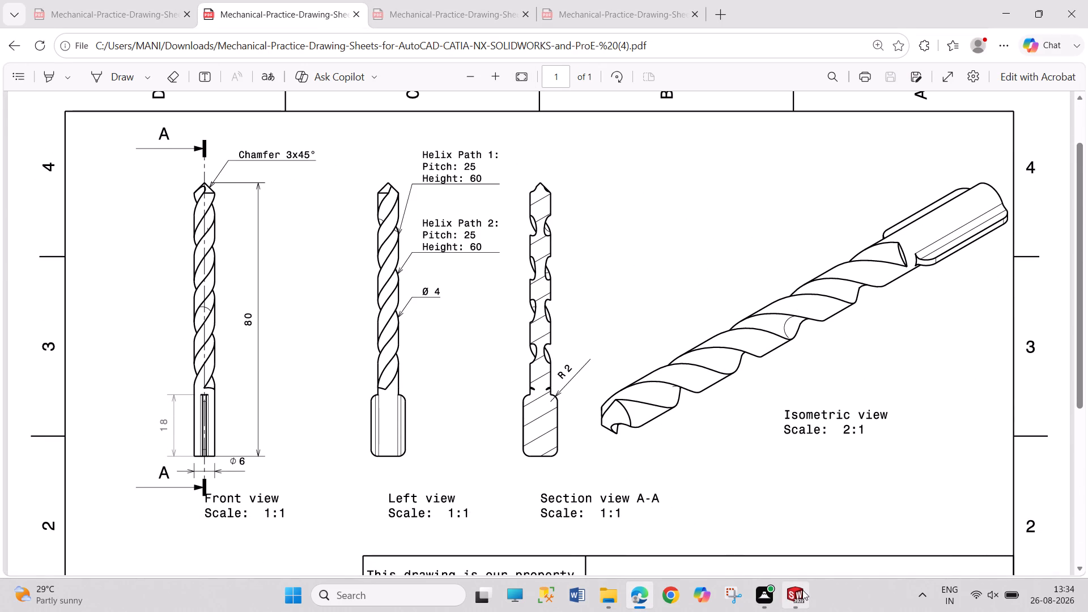
left_click(802, 590)
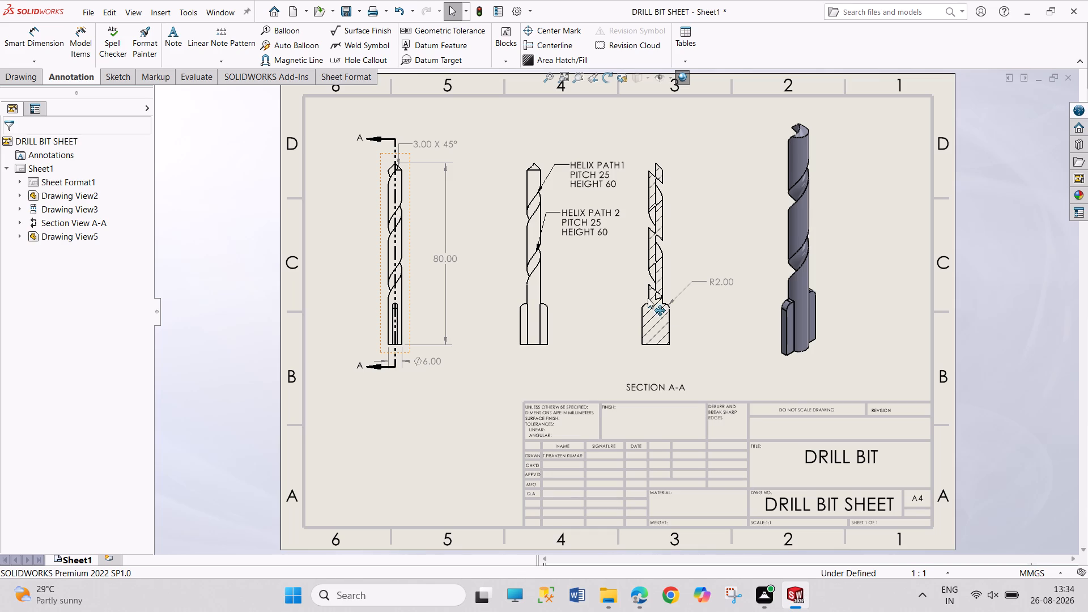
left_click(33, 32)
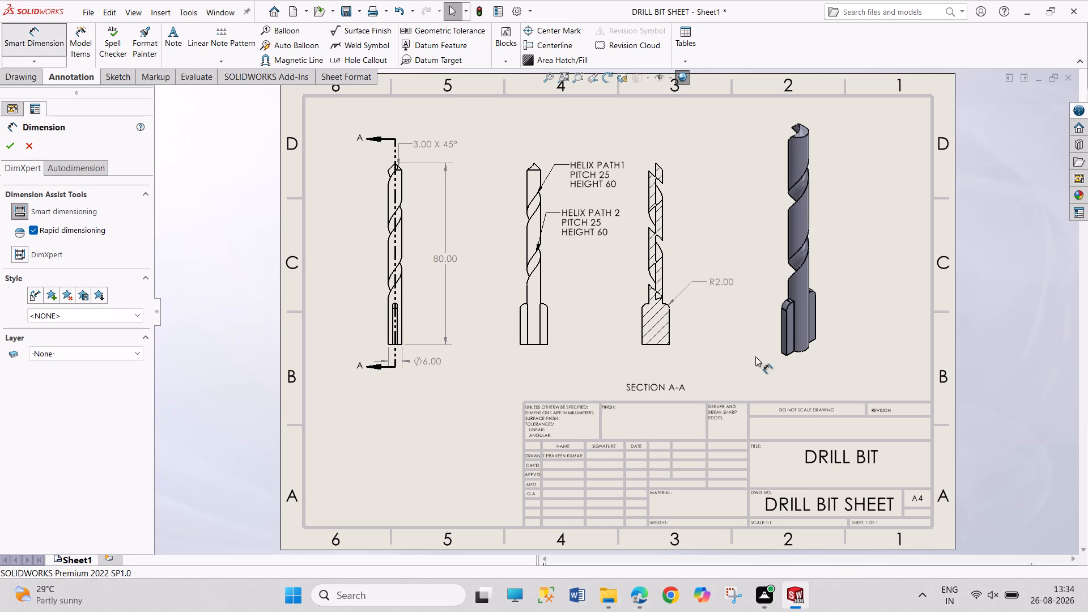
left_click(661, 345)
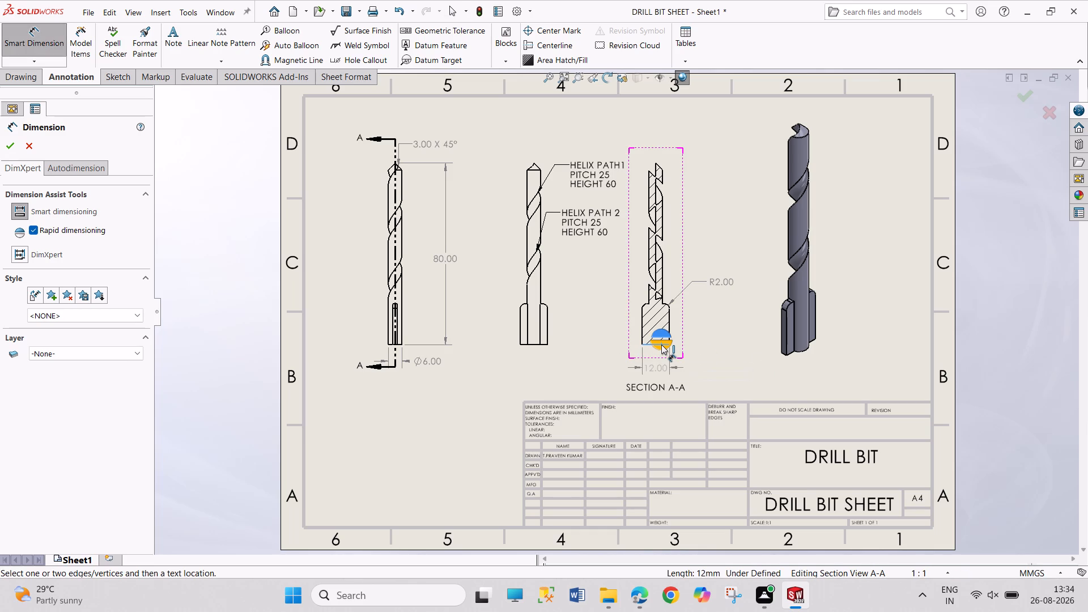
left_click(661, 345)
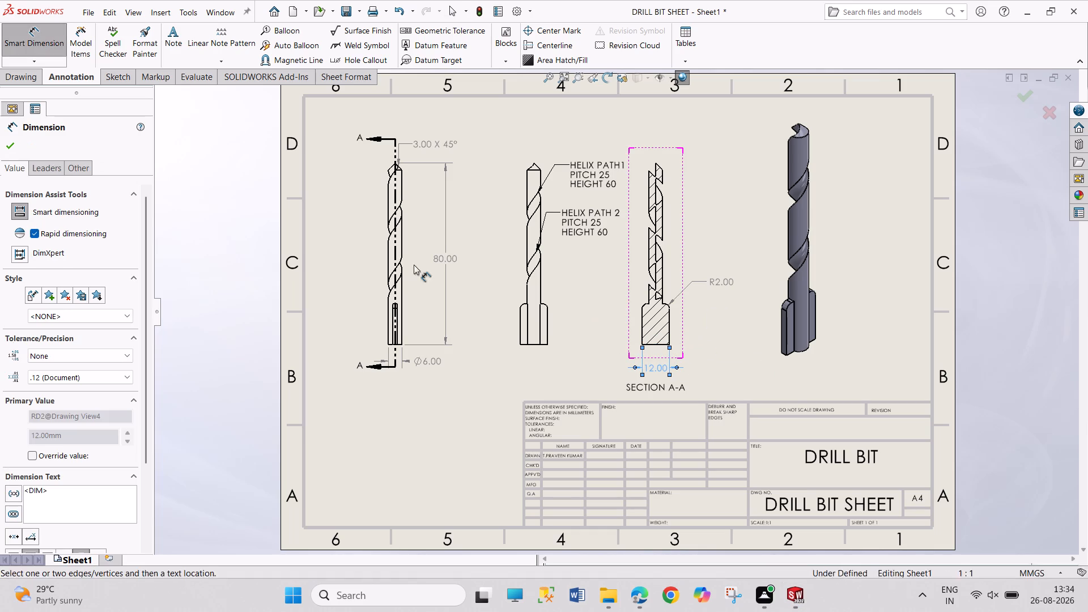
left_click(7, 141)
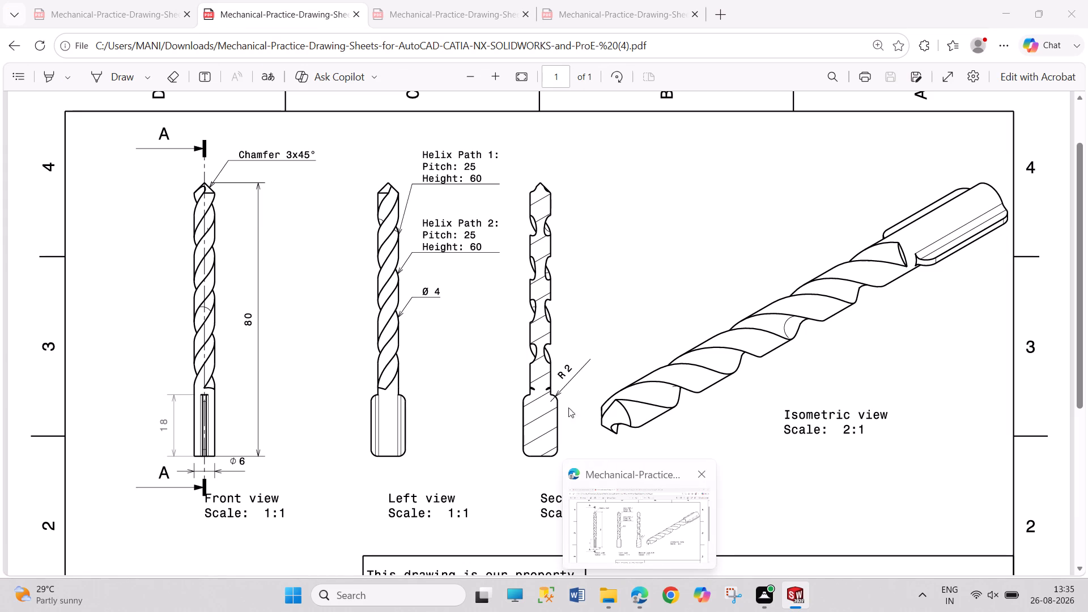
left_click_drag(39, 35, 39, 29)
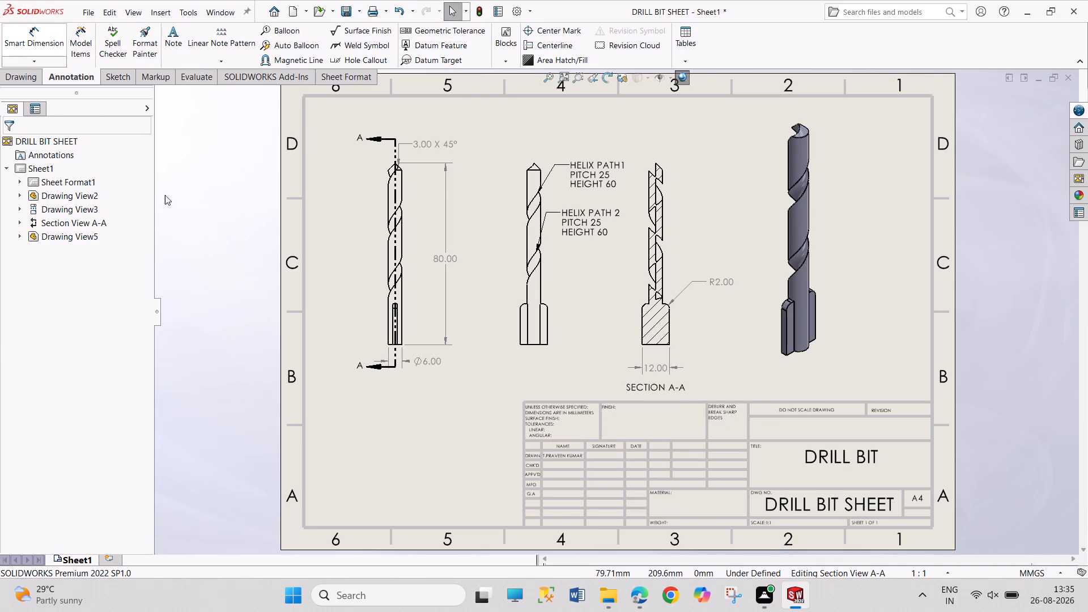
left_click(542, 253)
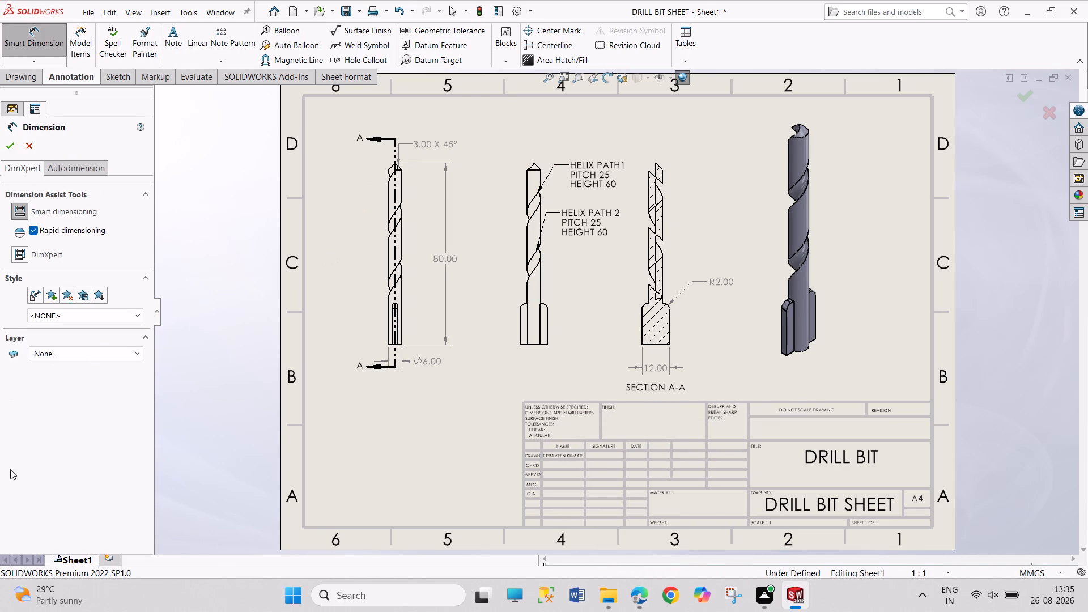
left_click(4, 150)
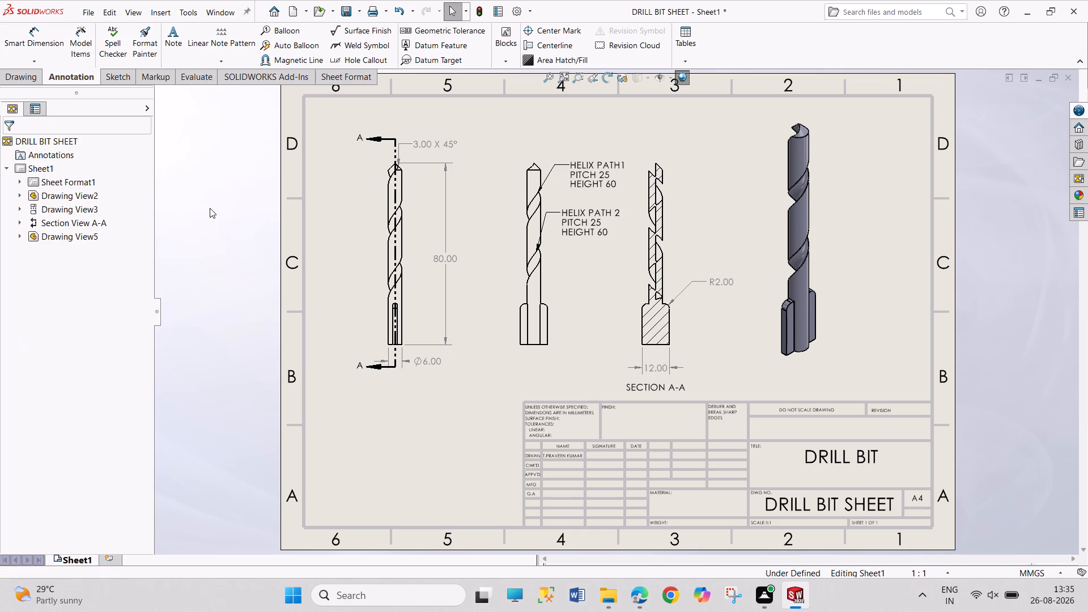
Add the line DIAMETER 4 beneath HEIGHT 60 in the HELIX PATH 2 note, separated by one blank line.
double_click(595, 235)
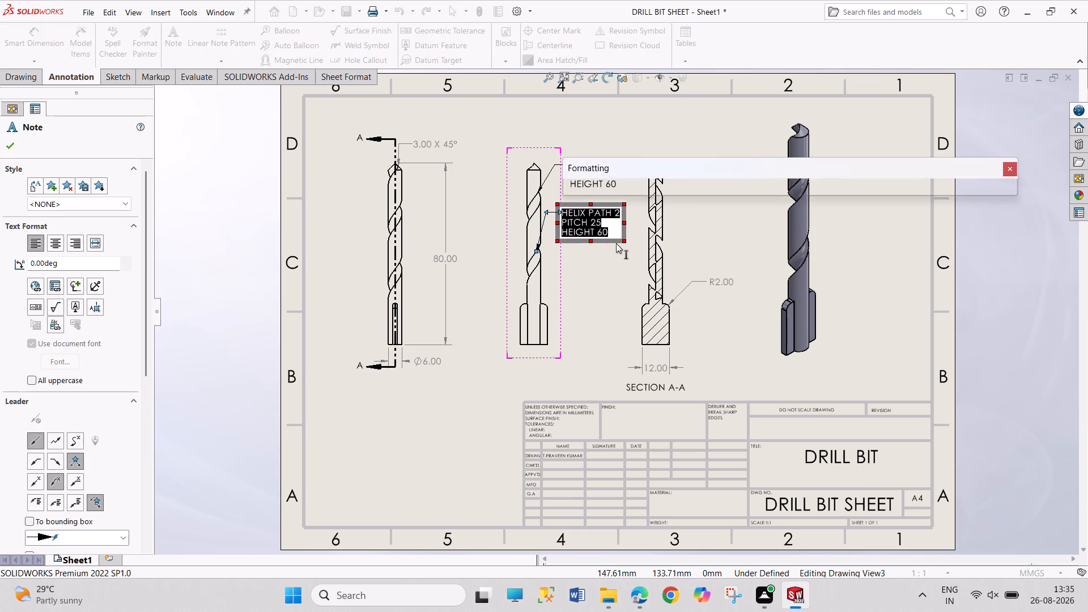
left_click(615, 232)
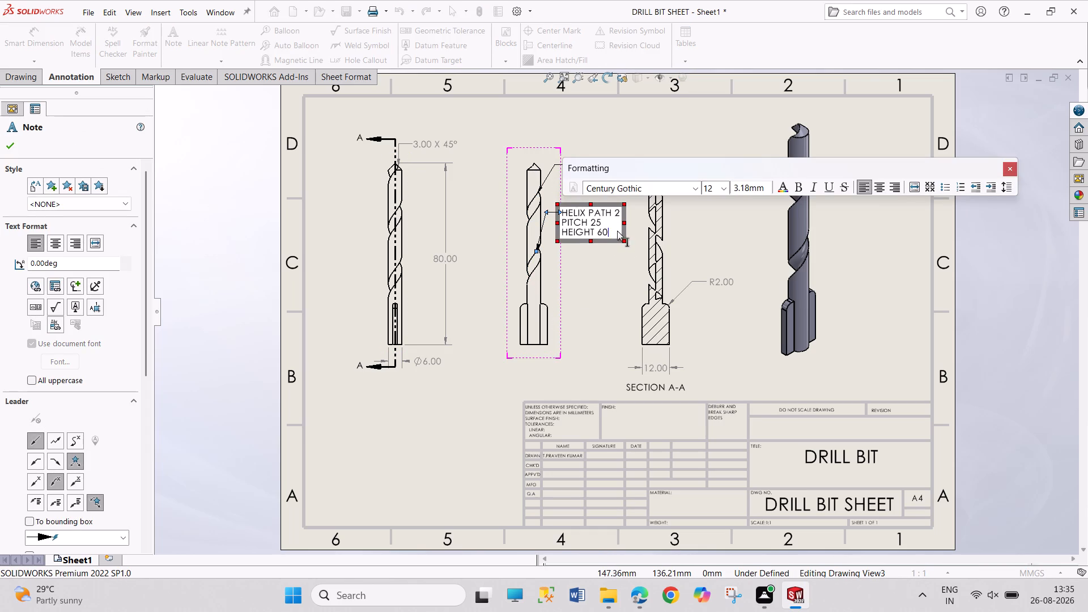
key("Return")
key("Return")
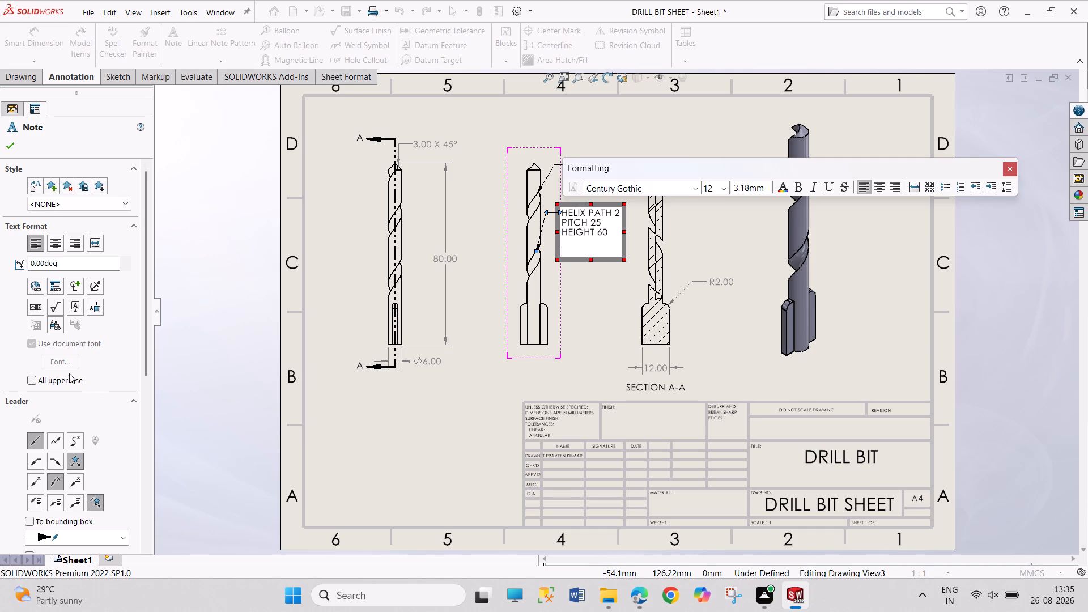
scroll(78, 394, "down", 5)
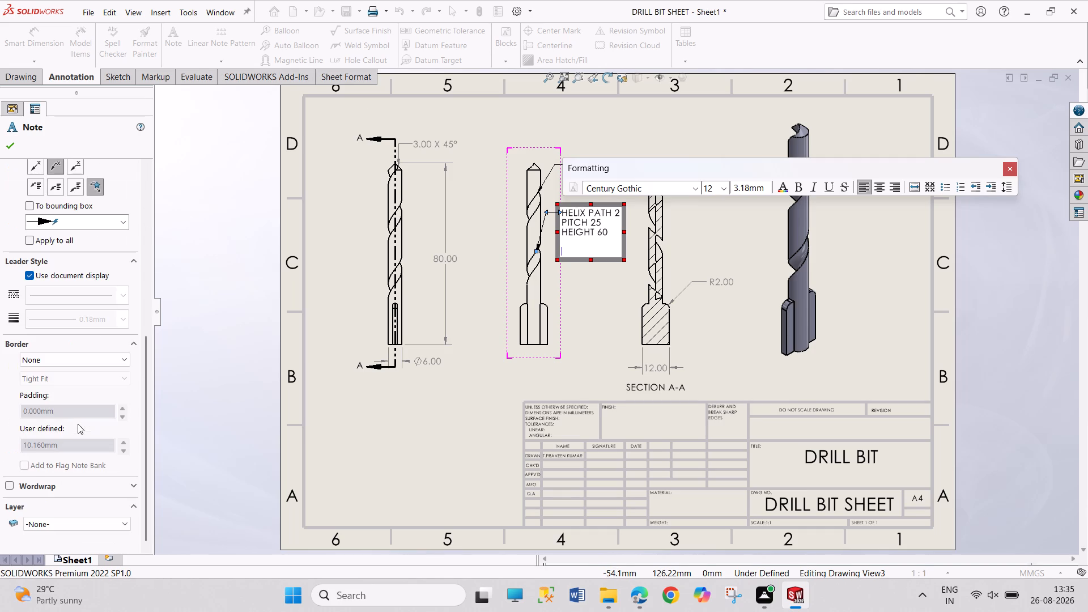
scroll(77, 424, "up", 1)
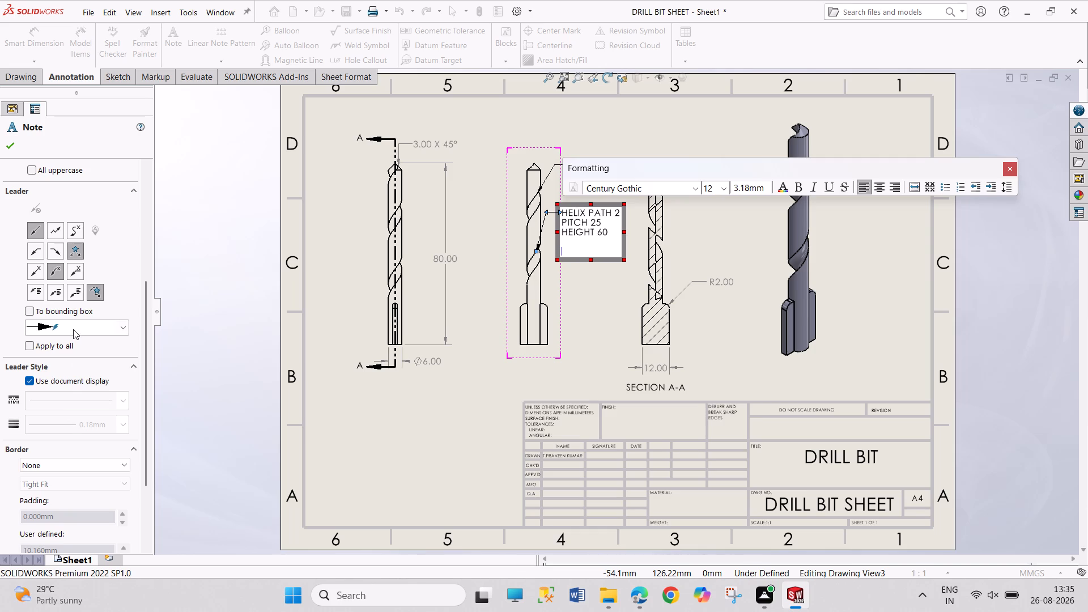
scroll(73, 329, "up", 2)
scroll(128, 288, "up", 1)
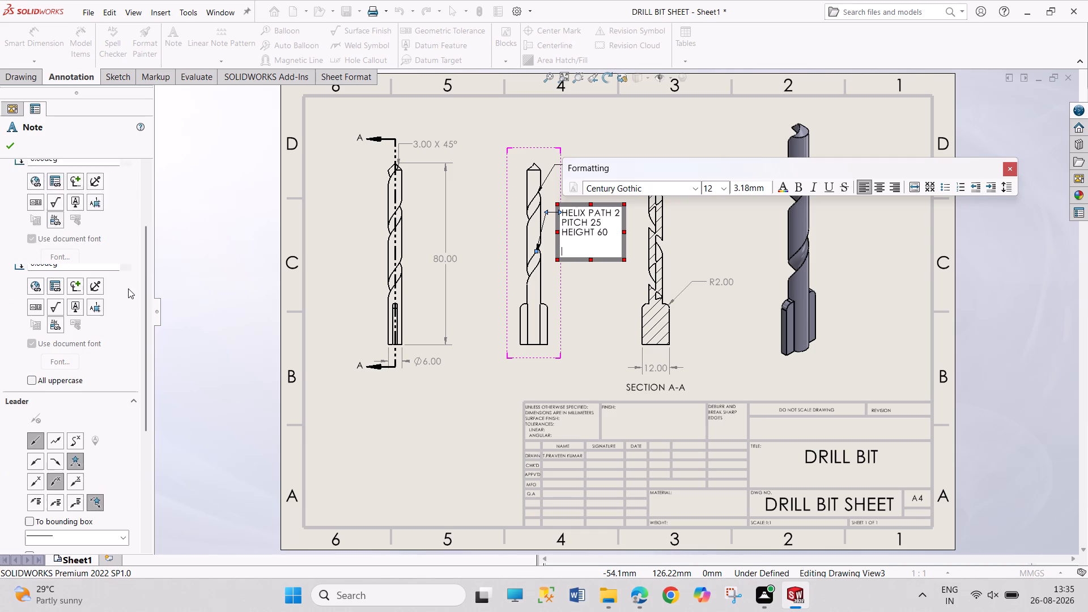
scroll(128, 288, "up", 2)
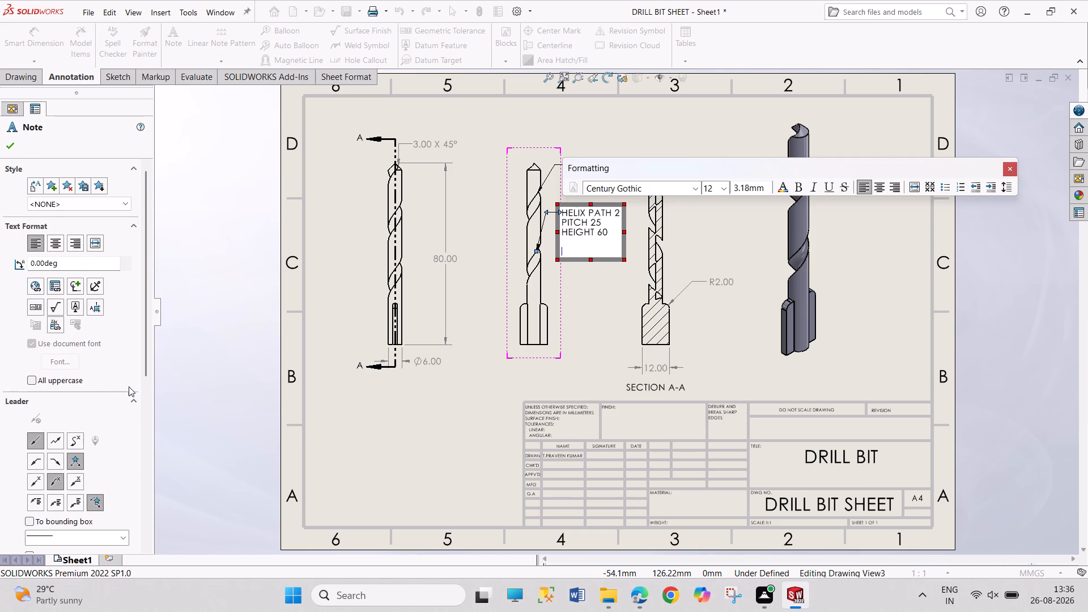
type("DIA")
type("METER")
key("space")
key("4")
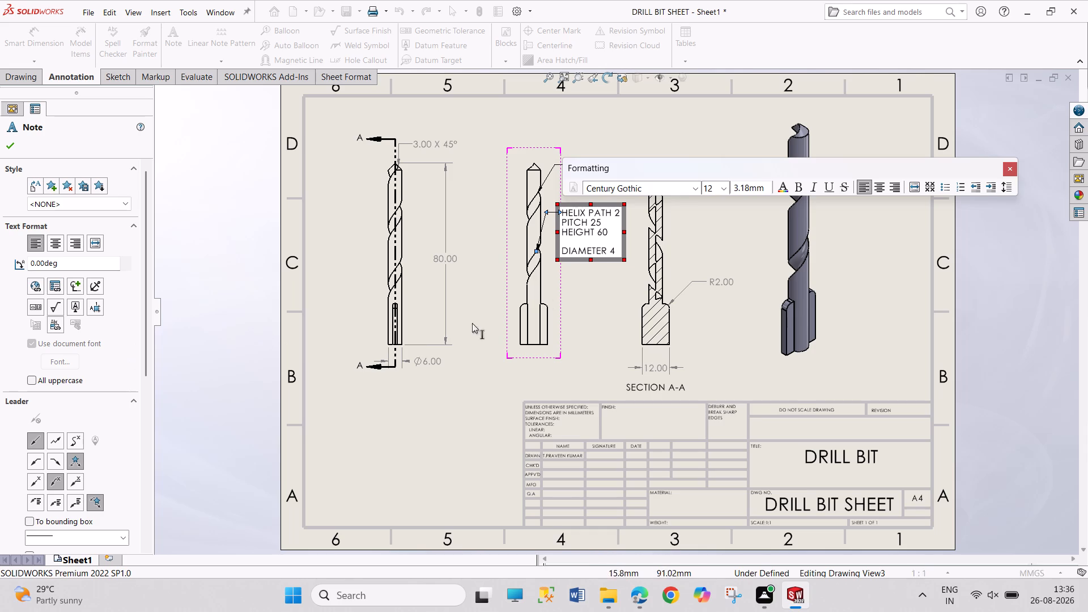
left_click(616, 291)
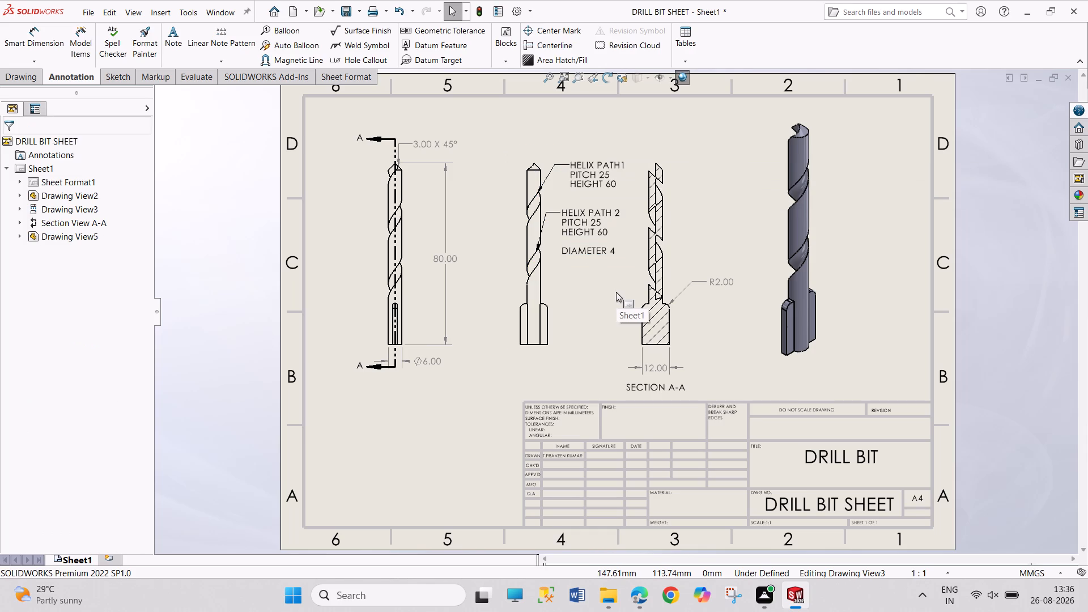
Save the drill bit drawing.
key("ctrl+s")
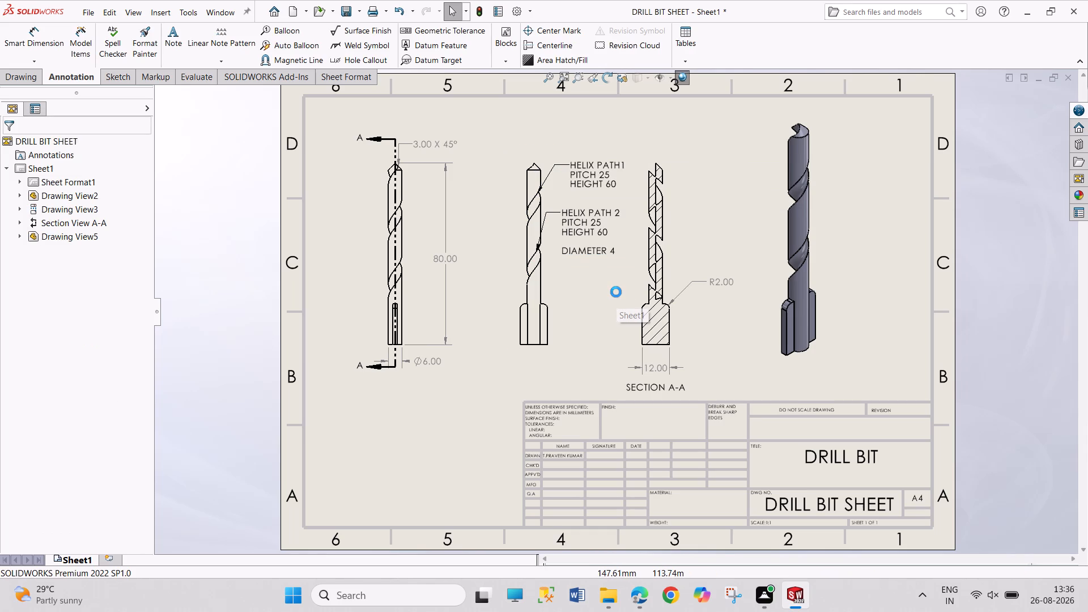
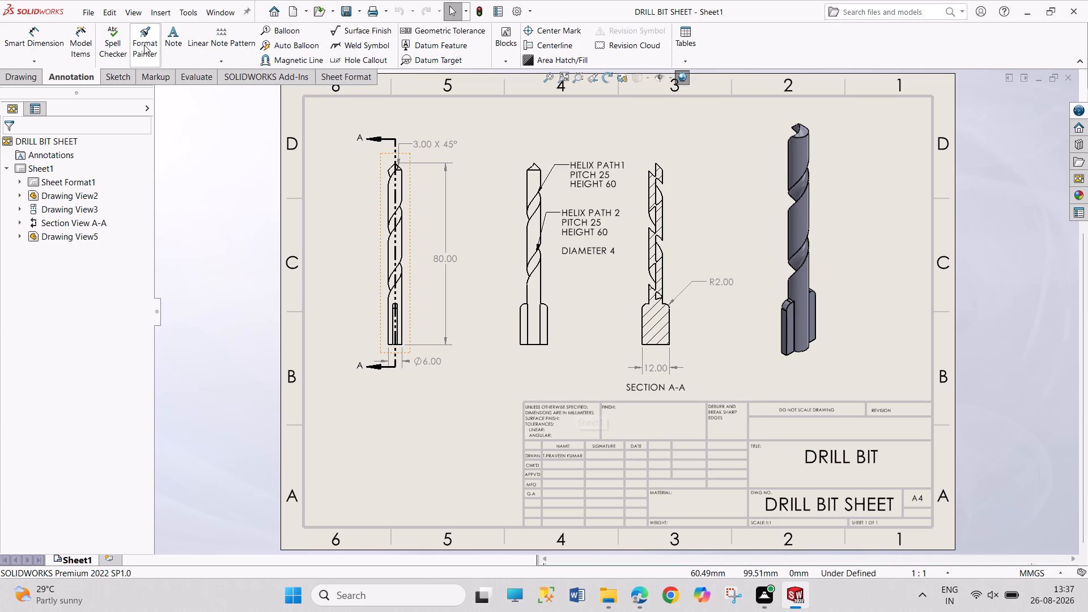
Dimension the shank's full height along its inner vertical edge in Drawing View3, placing it between the first two views.
left_click(49, 39)
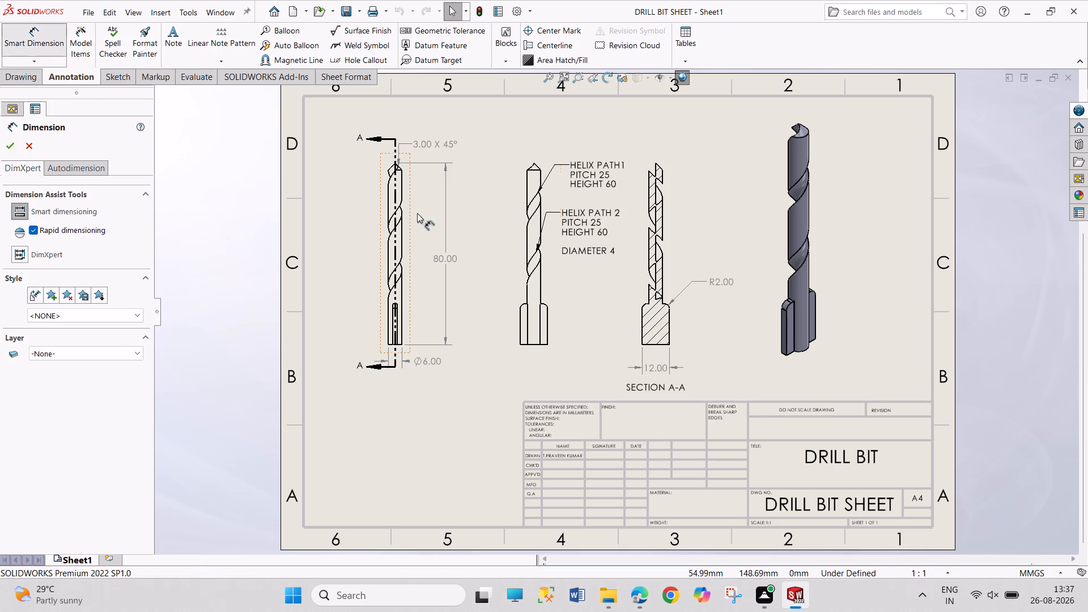
left_click(521, 331)
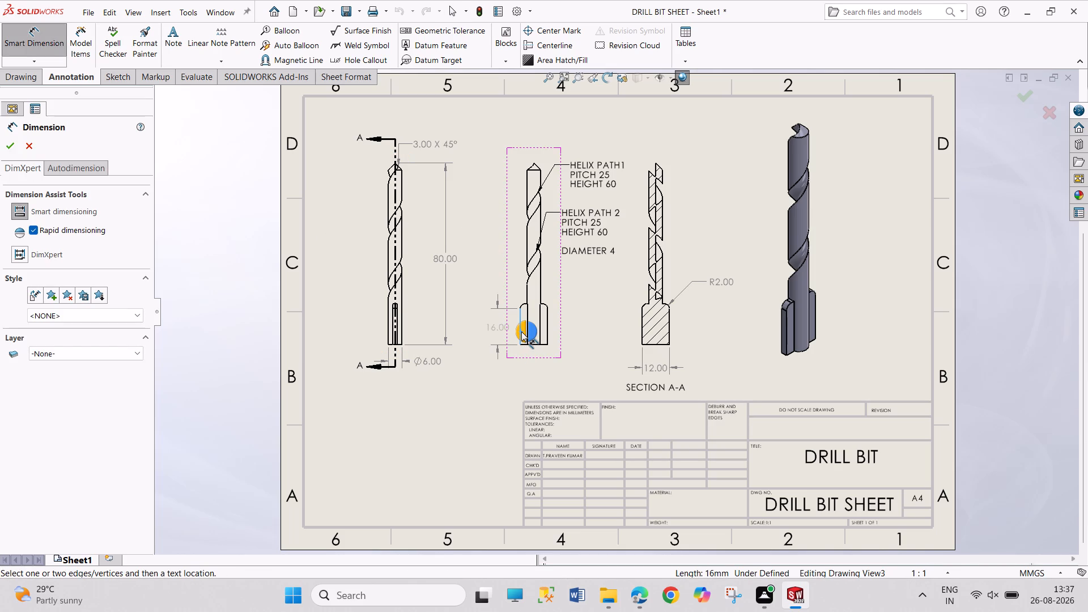
key("Escape")
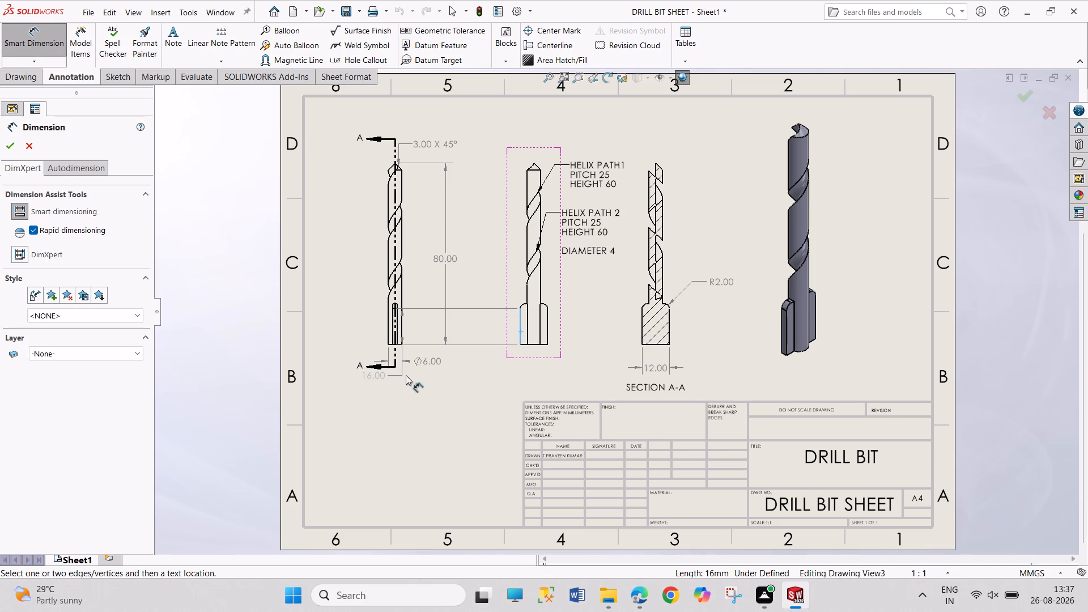
key("Escape")
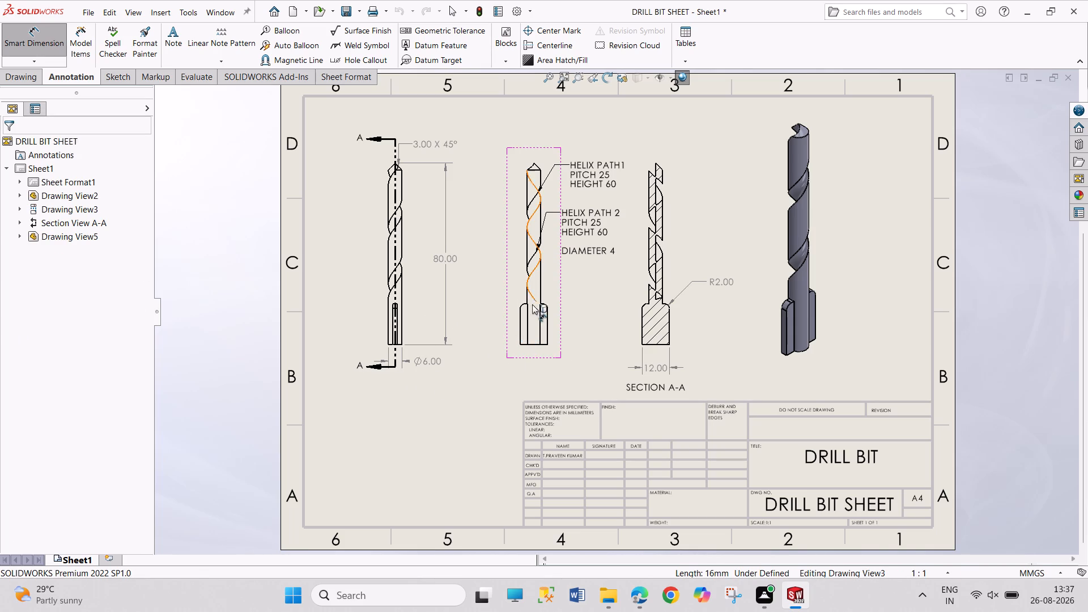
scroll(533, 288, "down", 5)
scroll(552, 330, "down", 4)
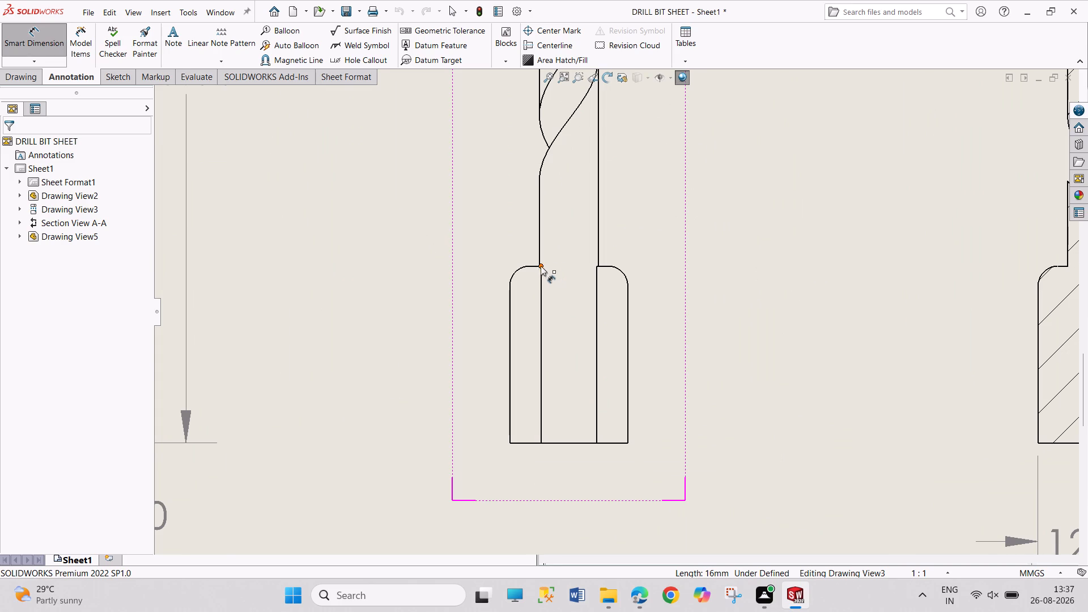
left_click(539, 283)
left_click(406, 342)
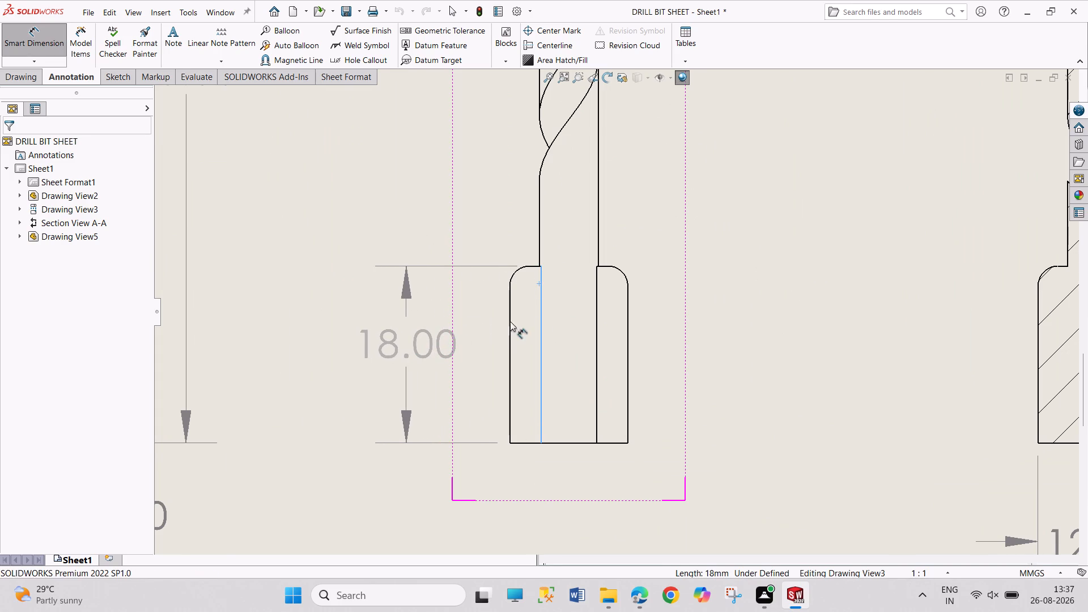
scroll(671, 252, "up", 8)
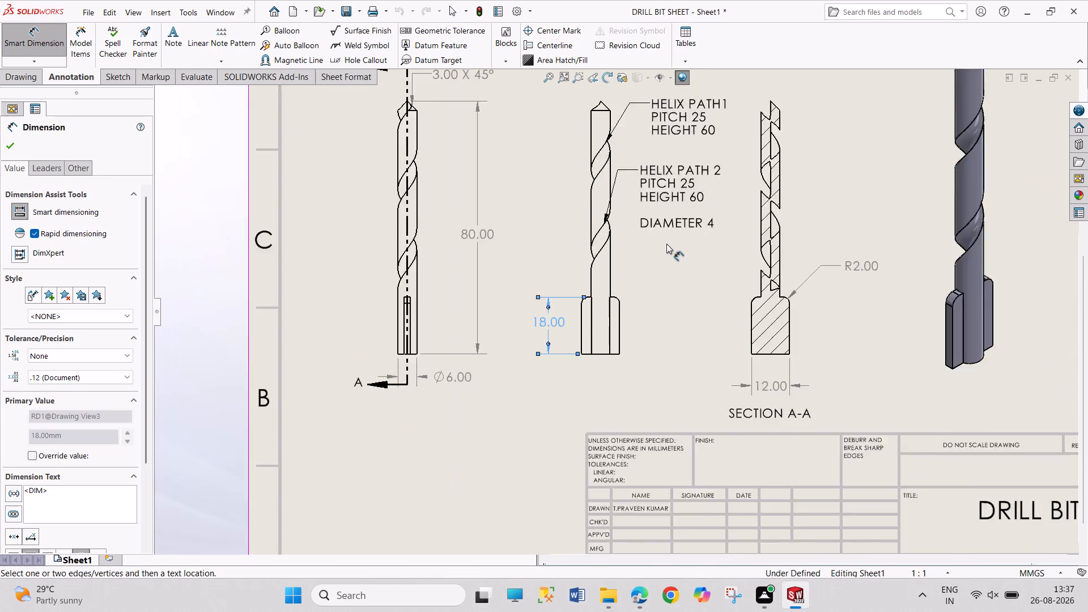
scroll(666, 244, "up", 1)
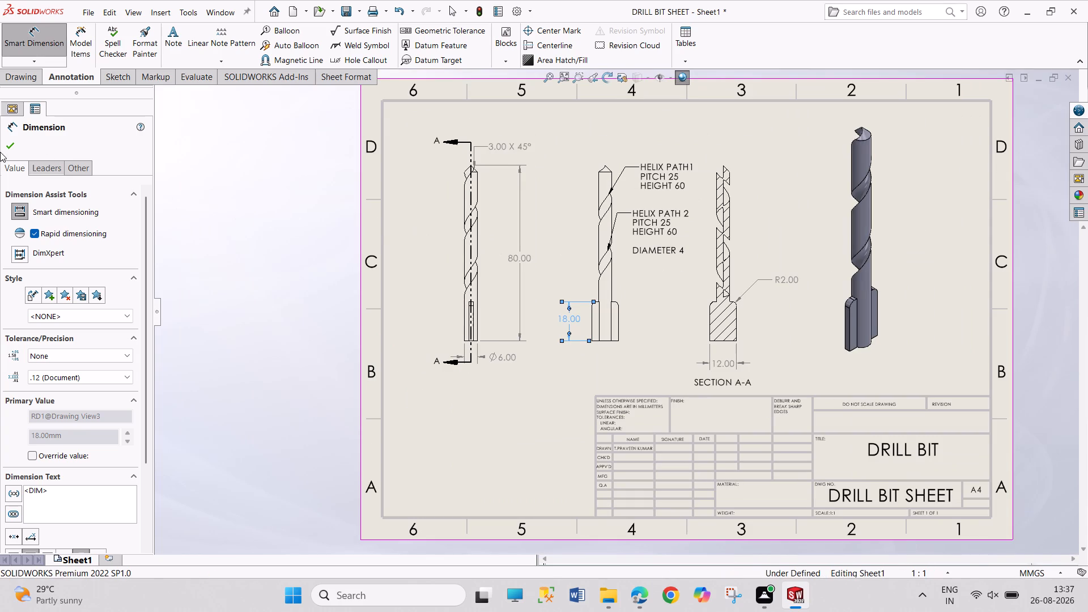
left_click(10, 152)
left_click_drag(780, 129, 806, 161)
left_click(806, 155)
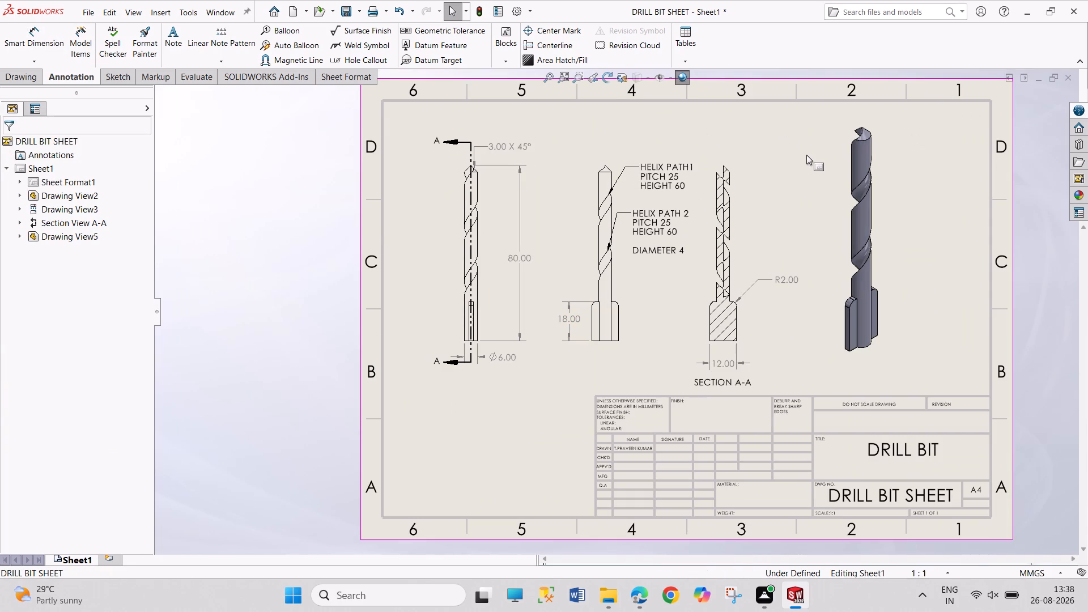
Save the drill bit drawing.
key("ctrl+s")
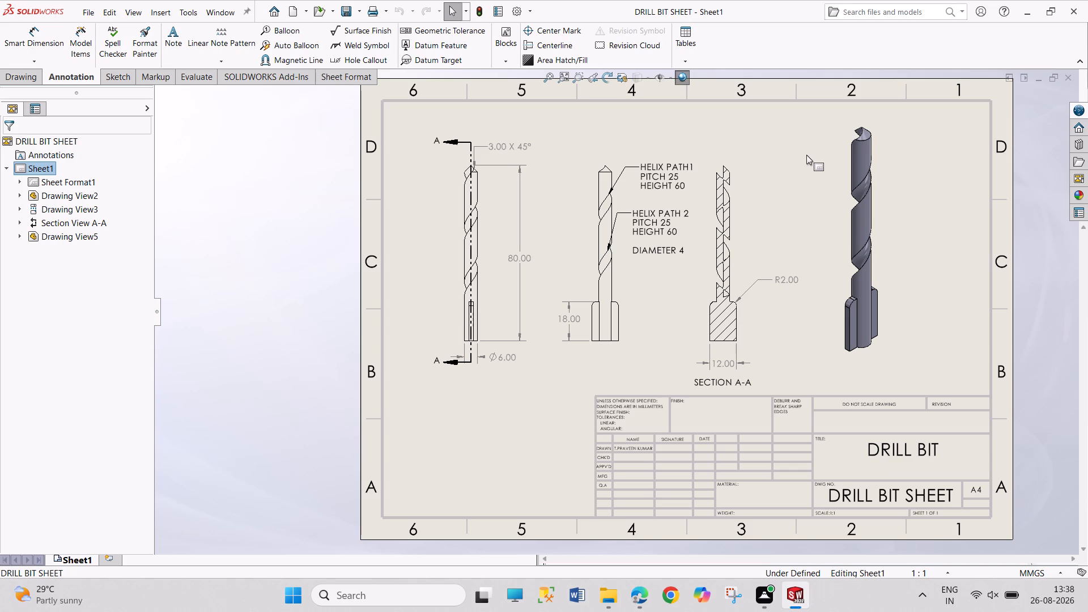
Set the print page setup for Microsoft Print to PDF to A4 paper size.
key("ctrl+p")
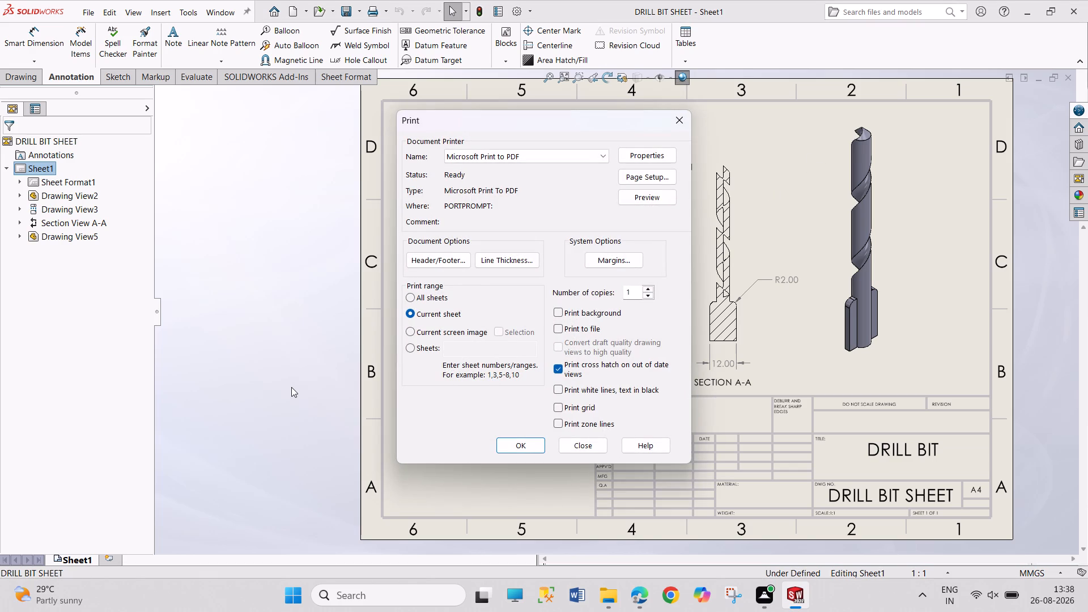
left_click(662, 179)
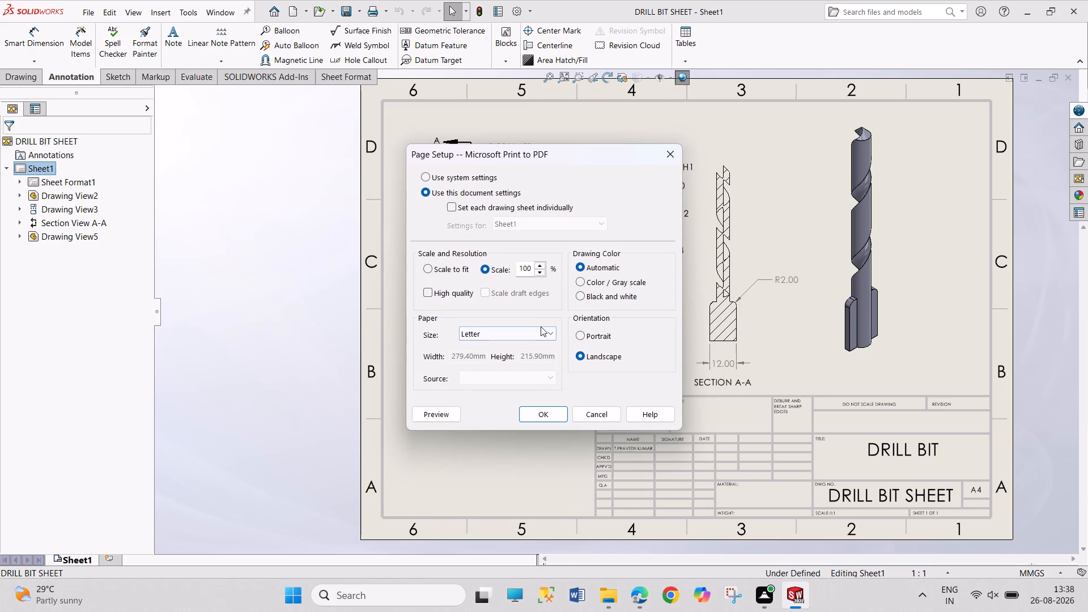
left_click(541, 327)
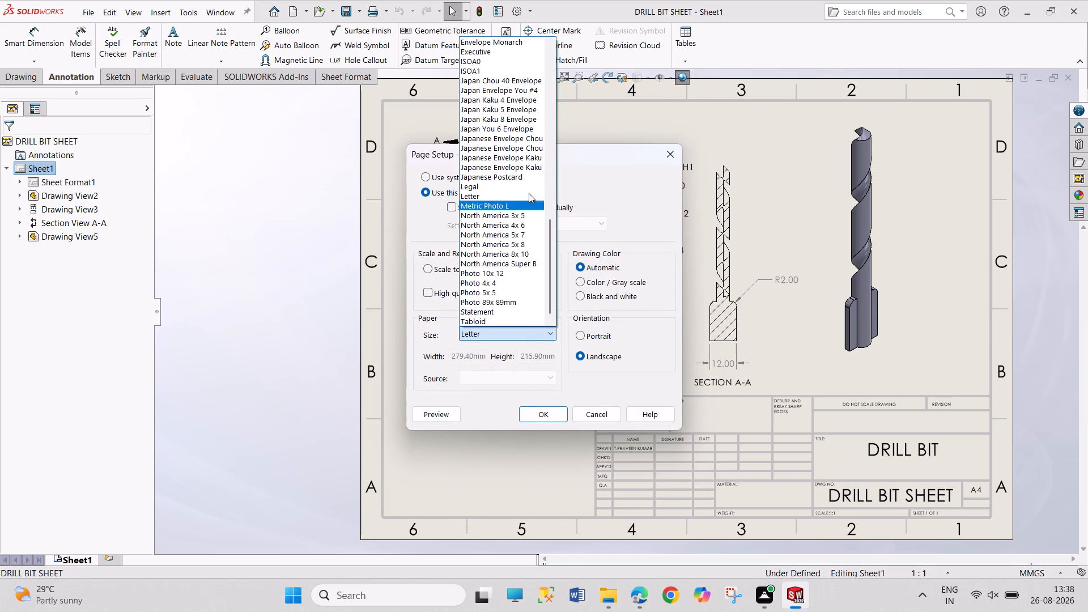
scroll(526, 177, "up", 10)
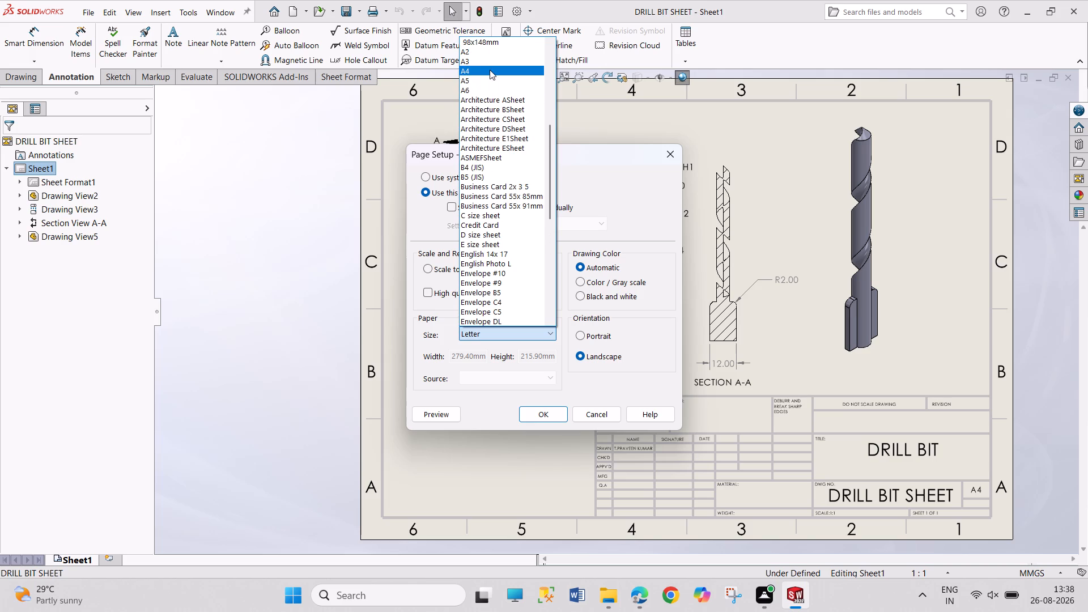
left_click(490, 70)
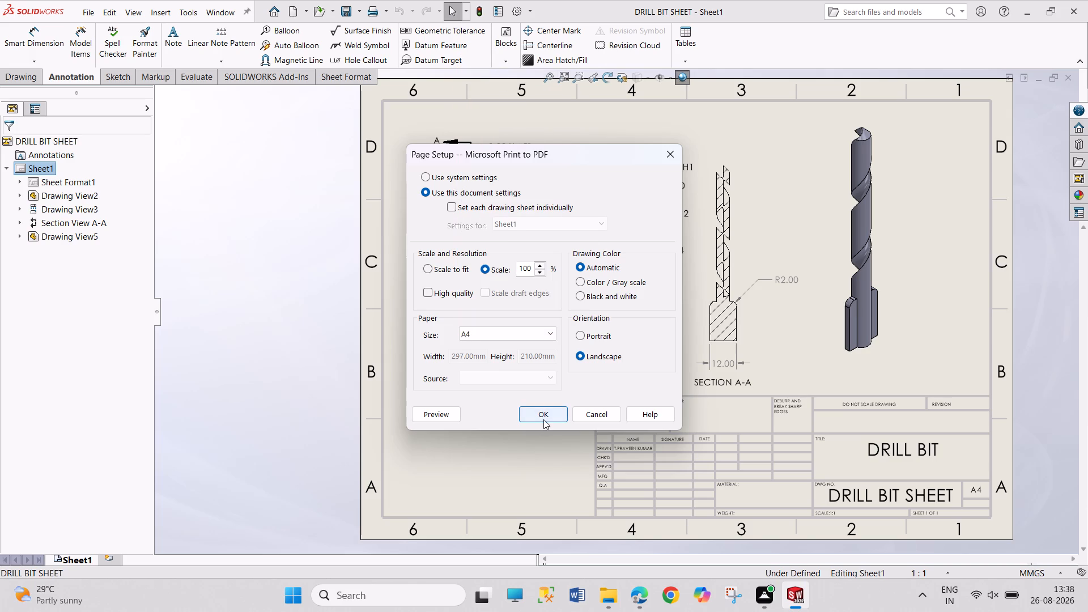
left_click(543, 419)
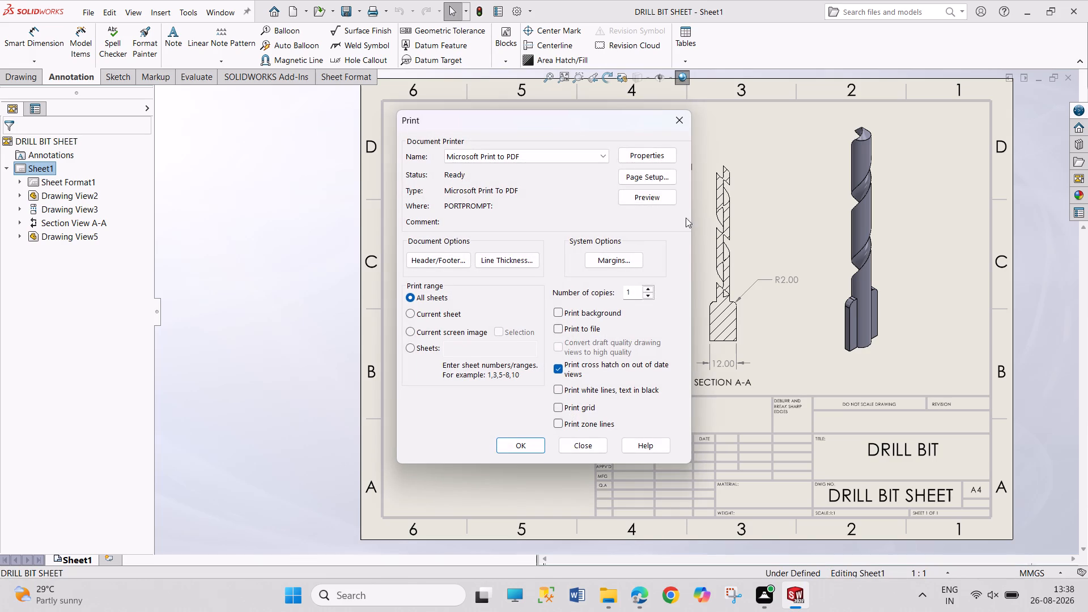
Check the drawing sheet in the print preview and return to the drawing.
left_click(661, 194)
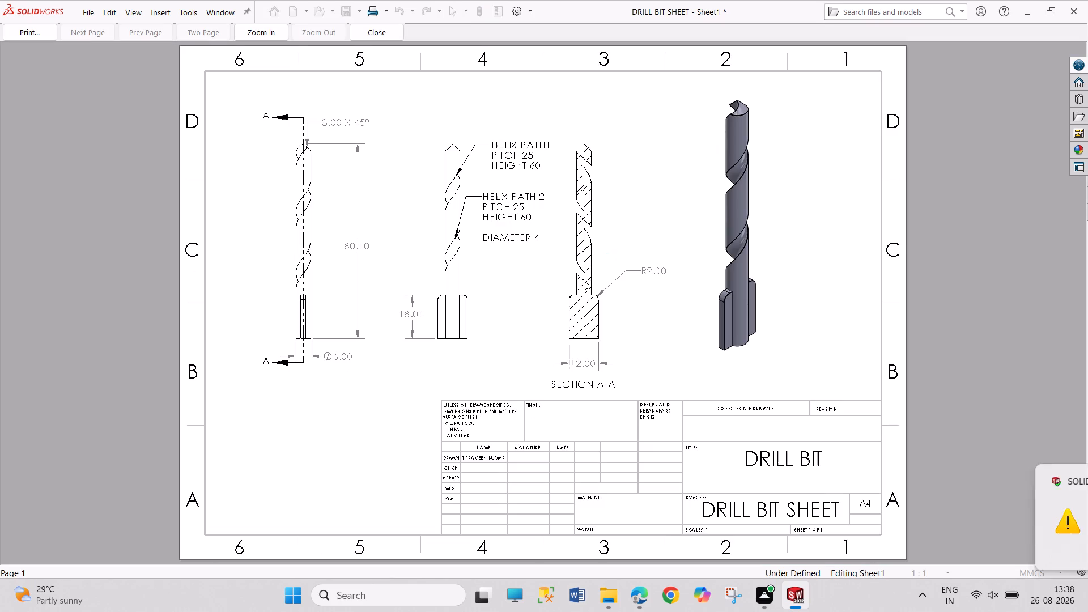
left_click(1057, 485)
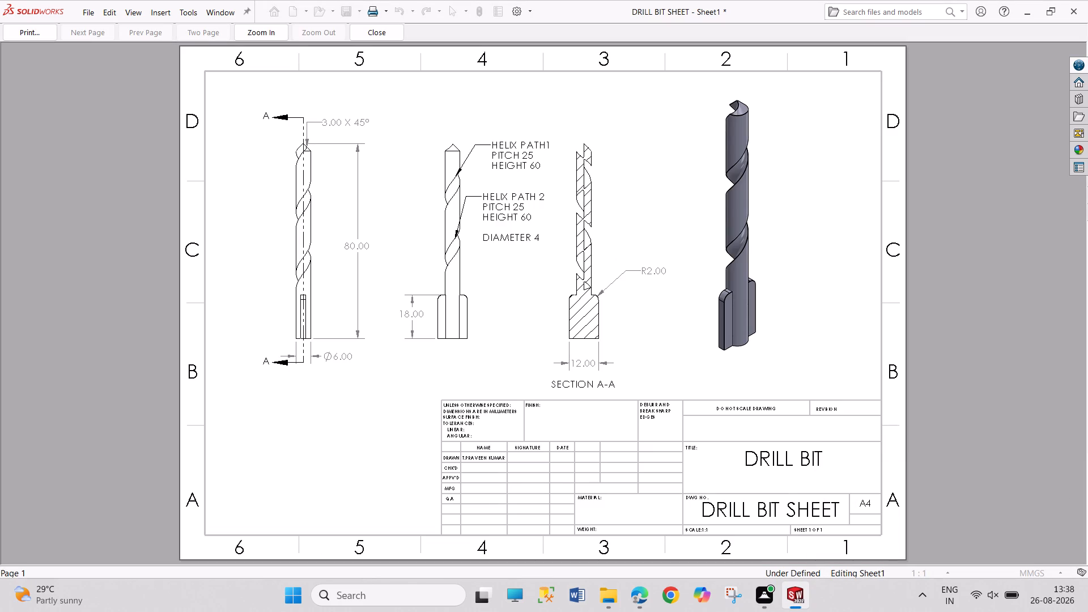
scroll(638, 273, "up", 4)
scroll(631, 293, "down", 5)
left_click(390, 24)
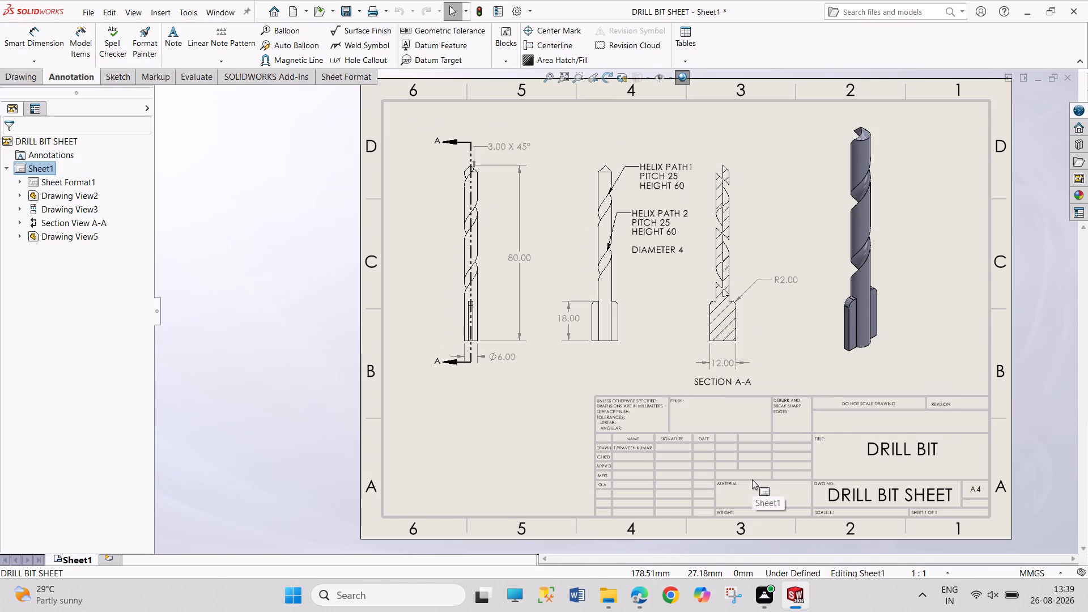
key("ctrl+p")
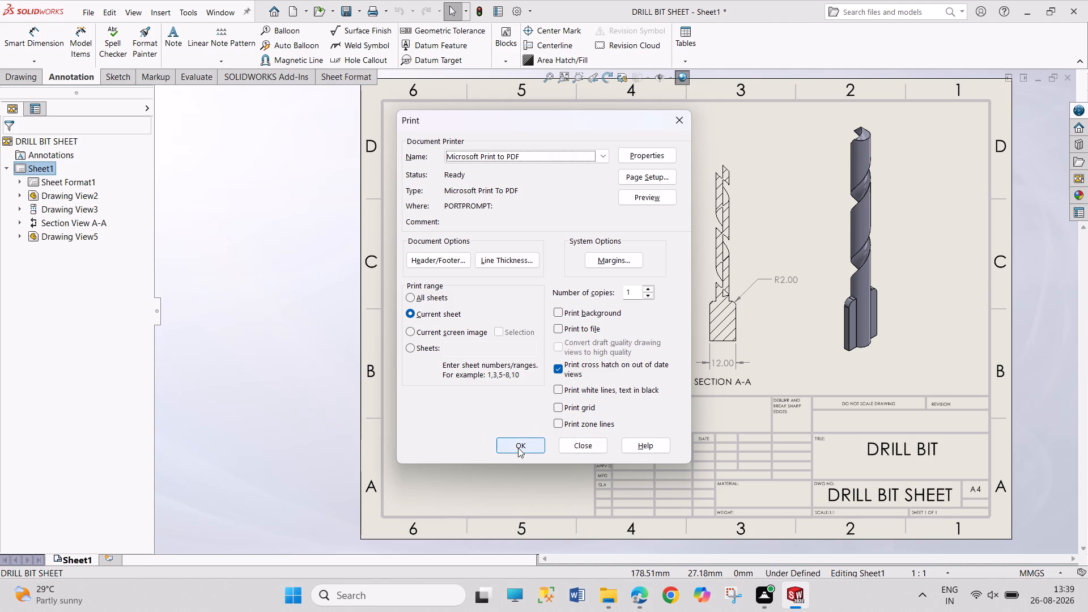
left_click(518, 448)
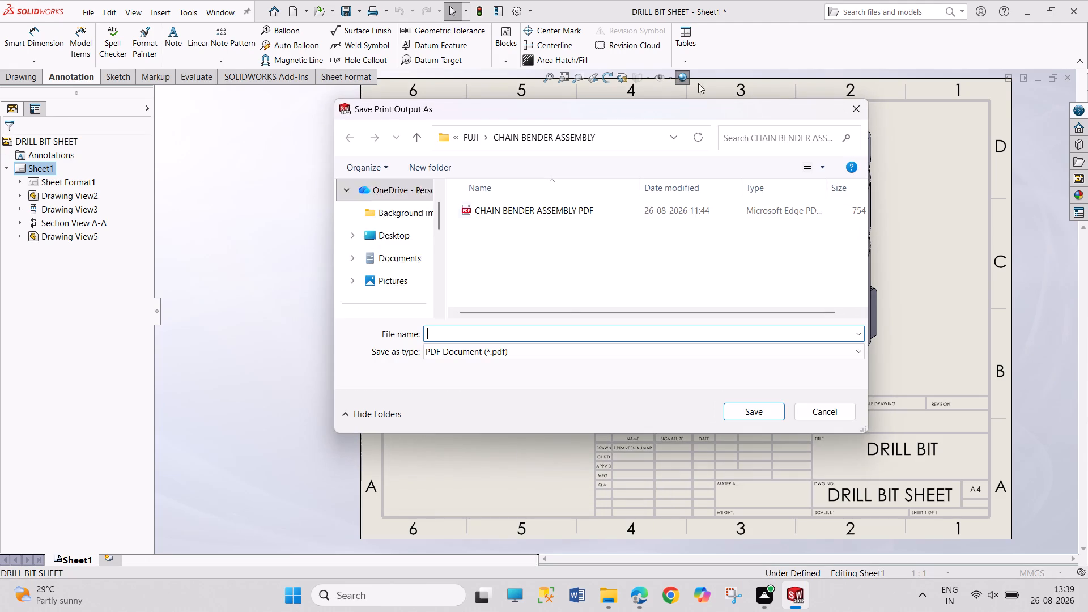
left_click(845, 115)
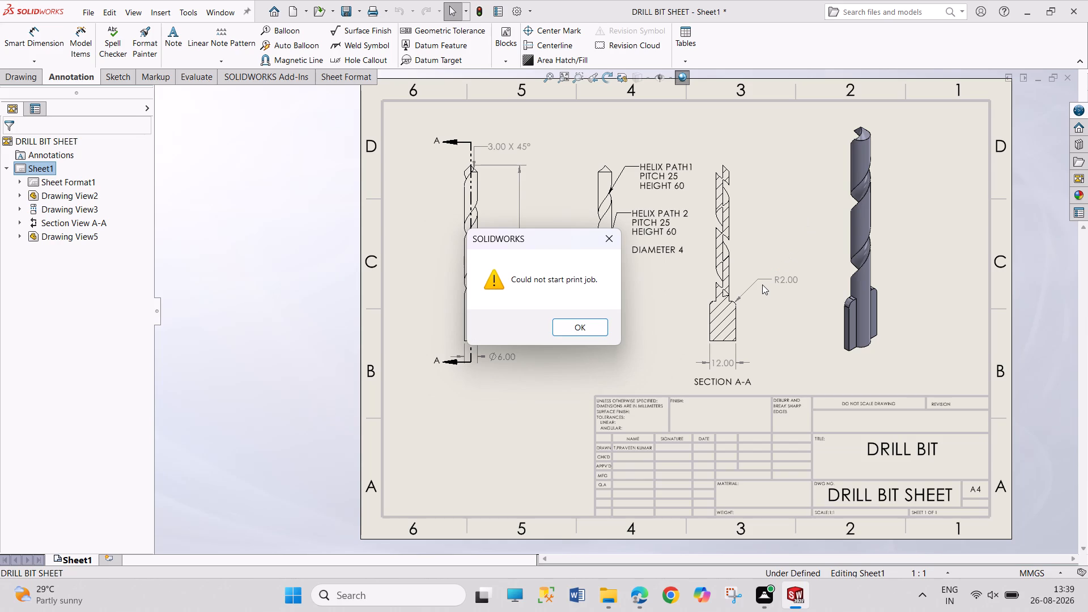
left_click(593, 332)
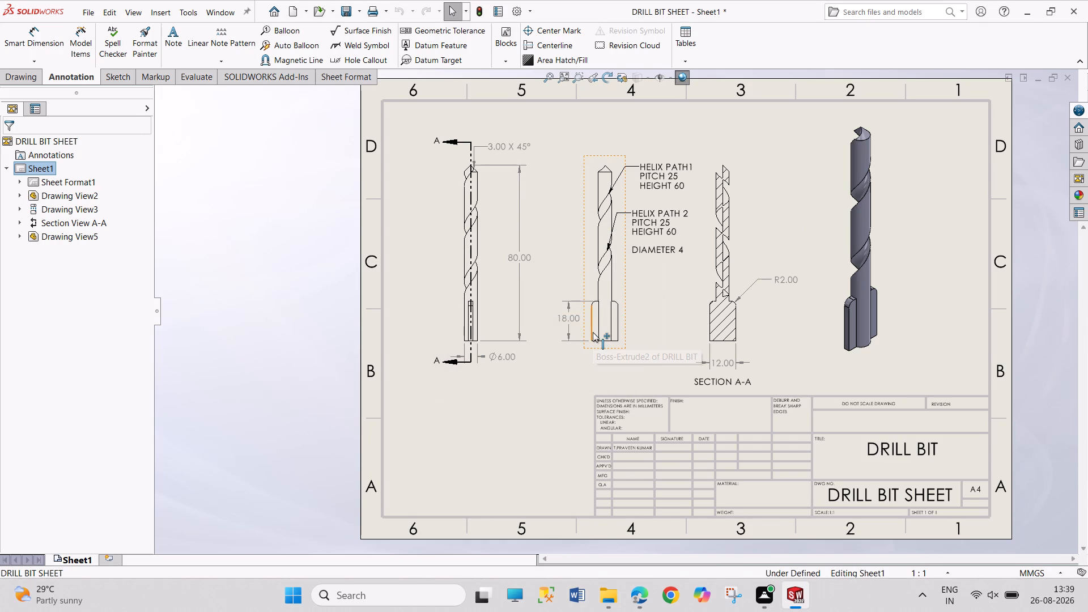
Preview the current sheet's print output again and close the preview.
key("ctrl+p")
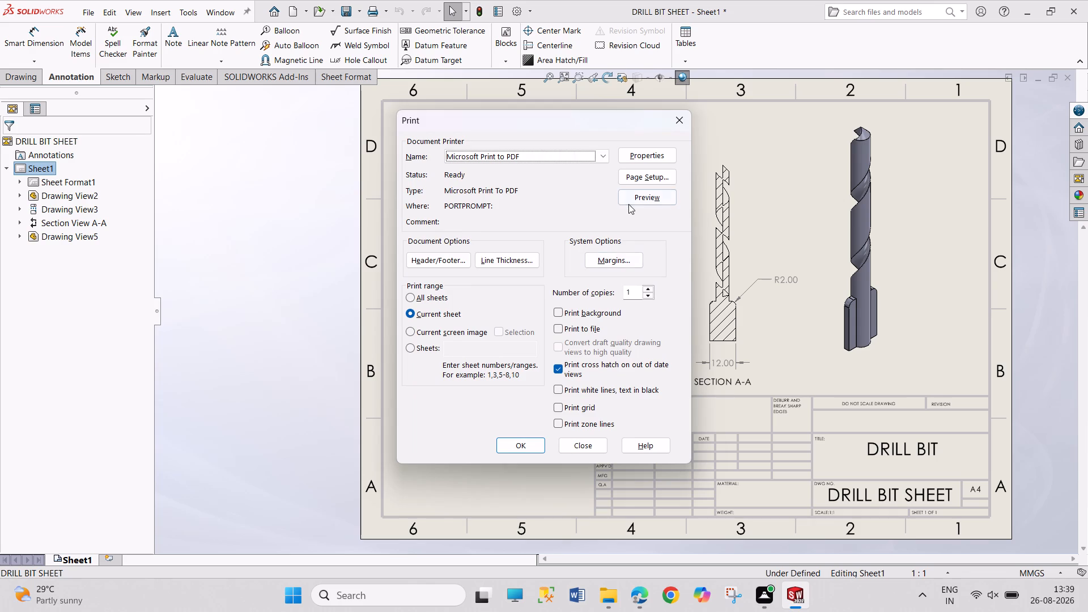
left_click(658, 199)
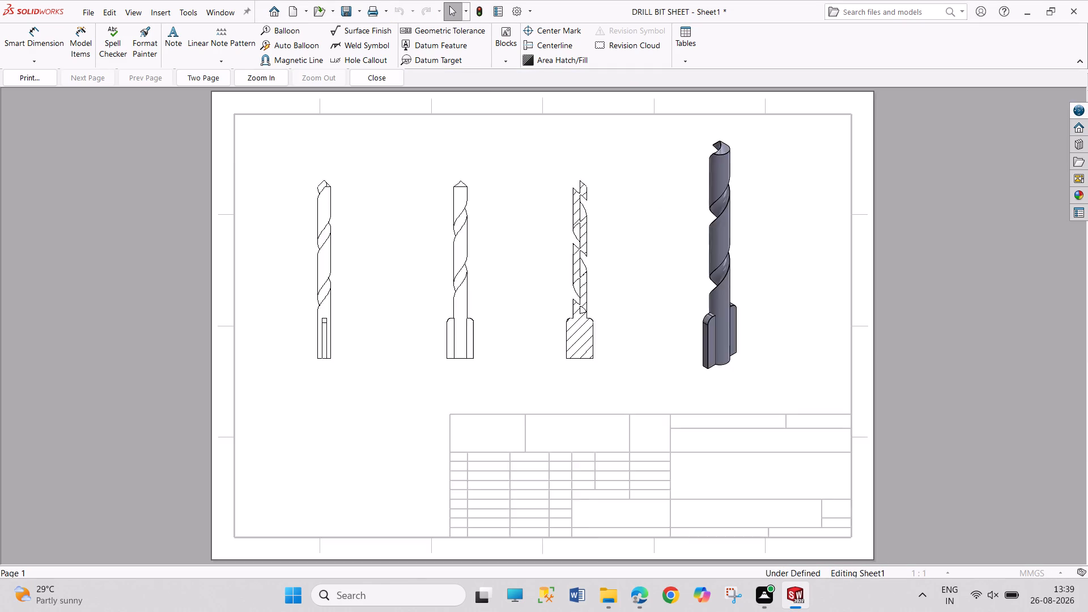
left_click(401, 36)
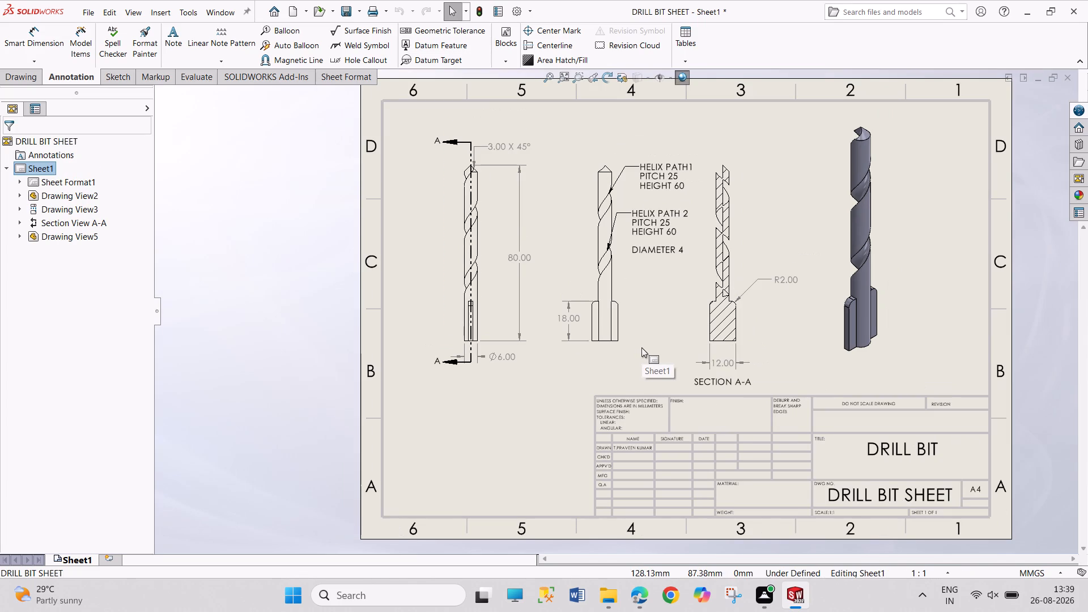
Print the drawing with Microsoft Print to PDF on A4 landscape, saving it in the FUJI folder as DRLL BIT PDF.
key("ctrl+p")
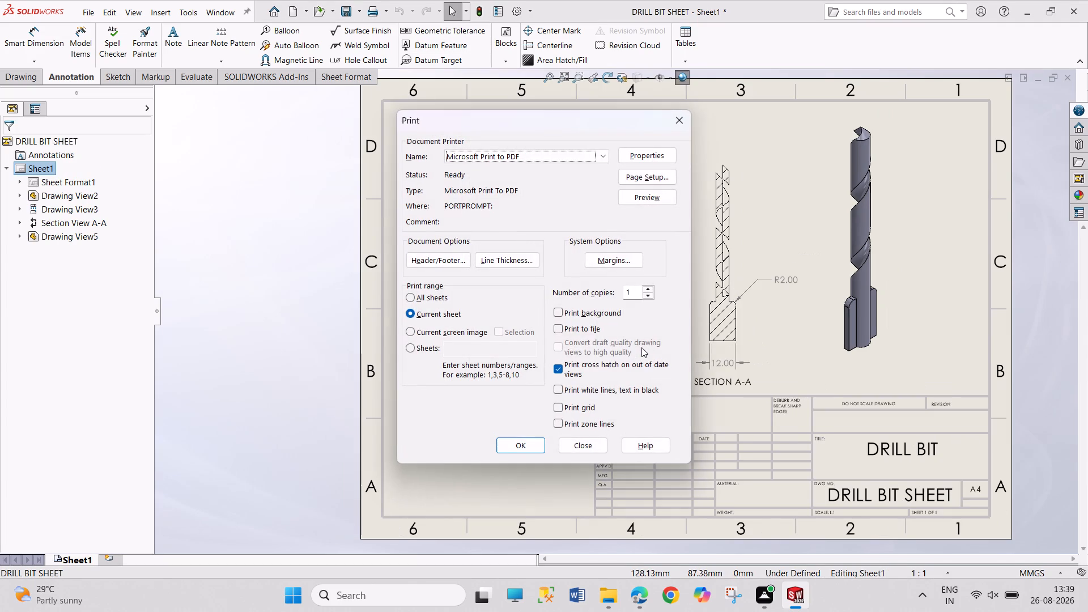
left_click(658, 181)
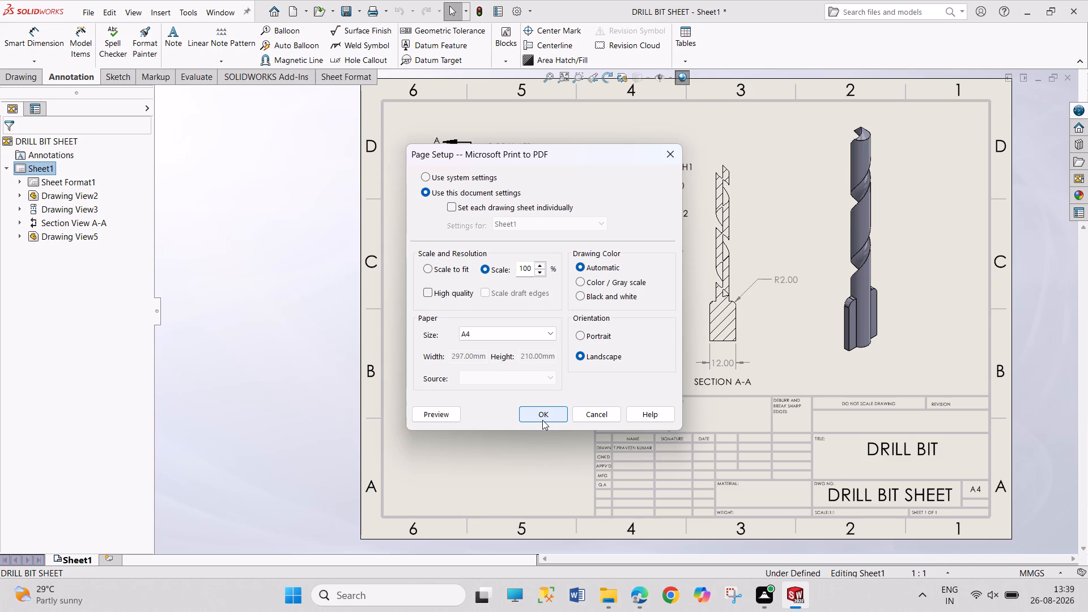
left_click(540, 419)
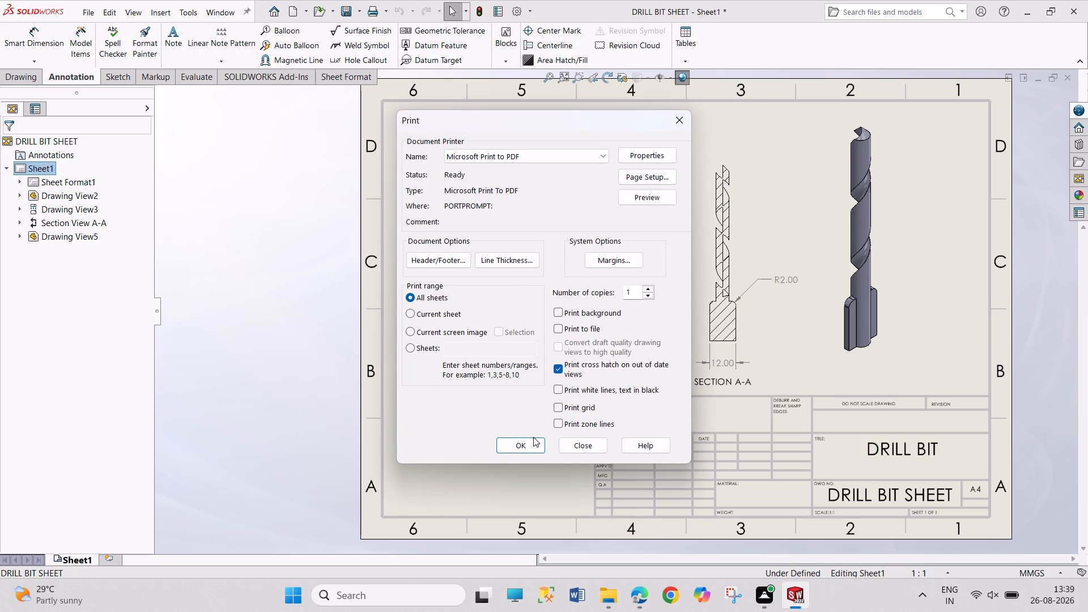
left_click(532, 444)
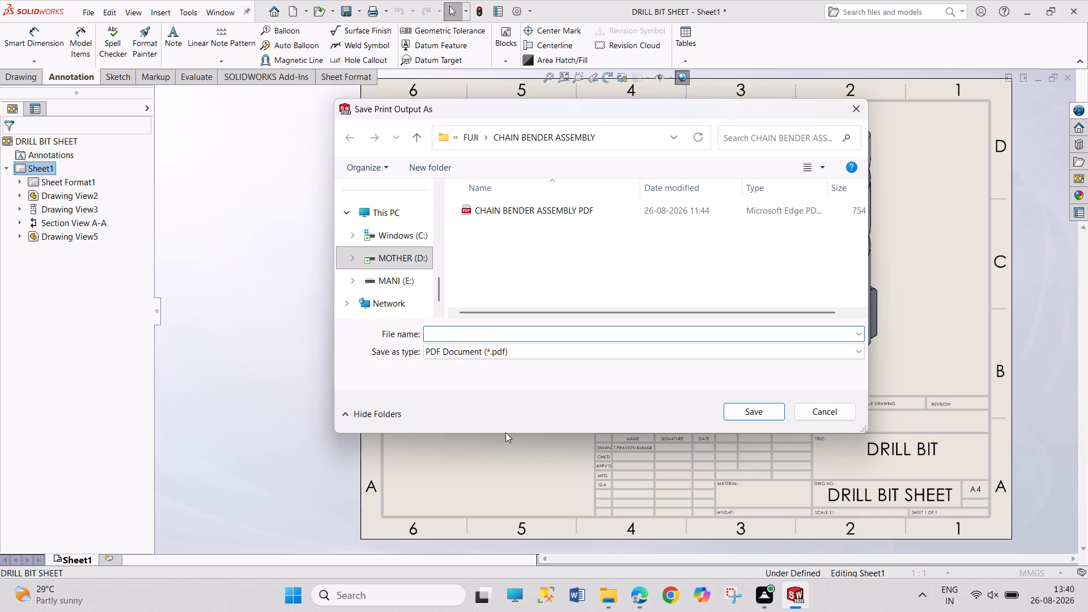
left_click(478, 137)
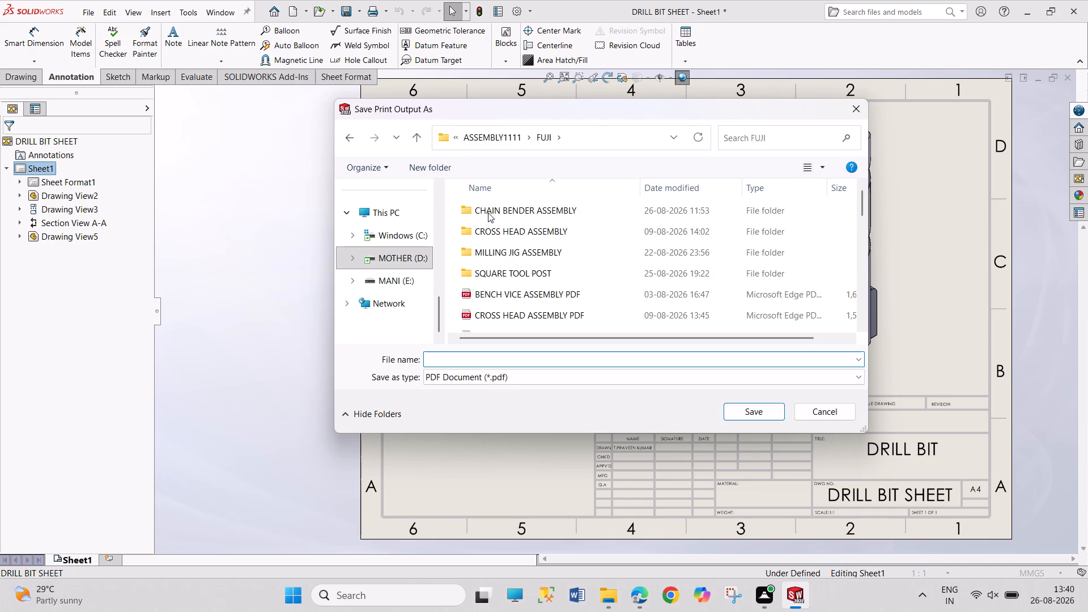
type("DRLL BIT")
key("space")
type("PDF")
key("Return")
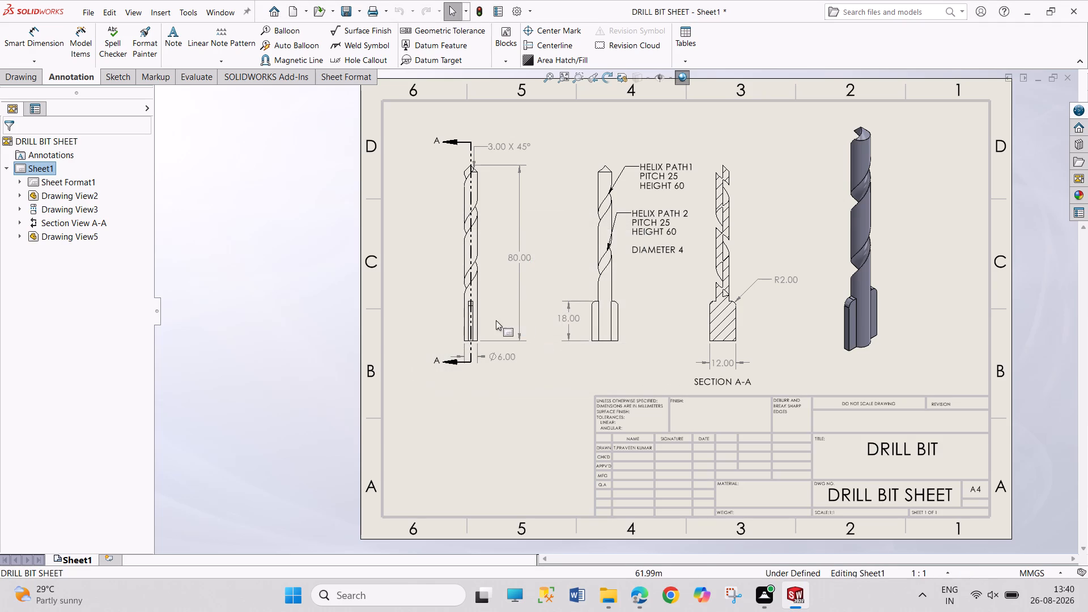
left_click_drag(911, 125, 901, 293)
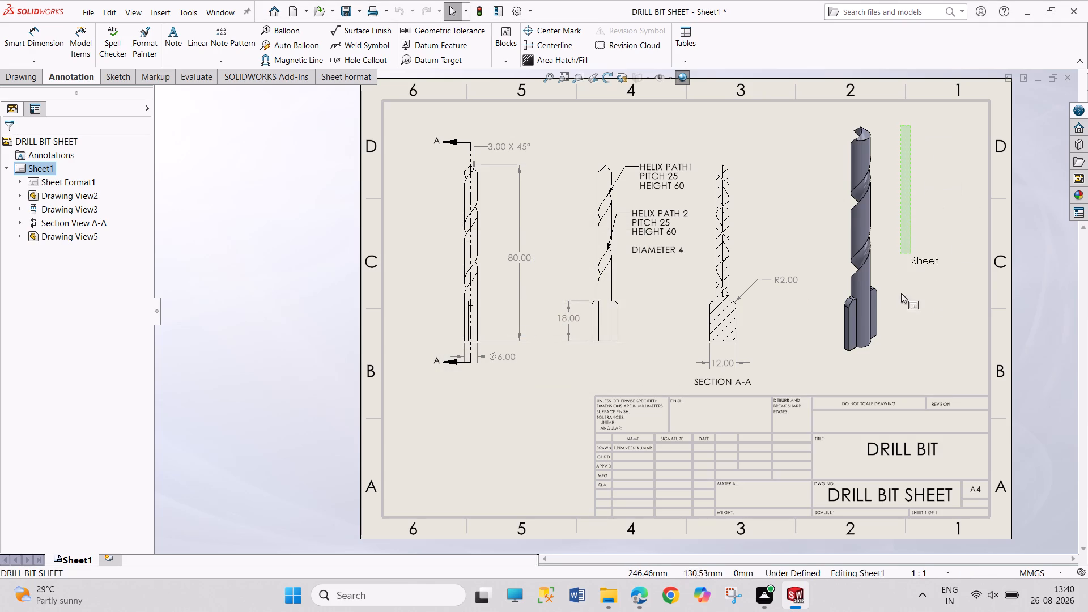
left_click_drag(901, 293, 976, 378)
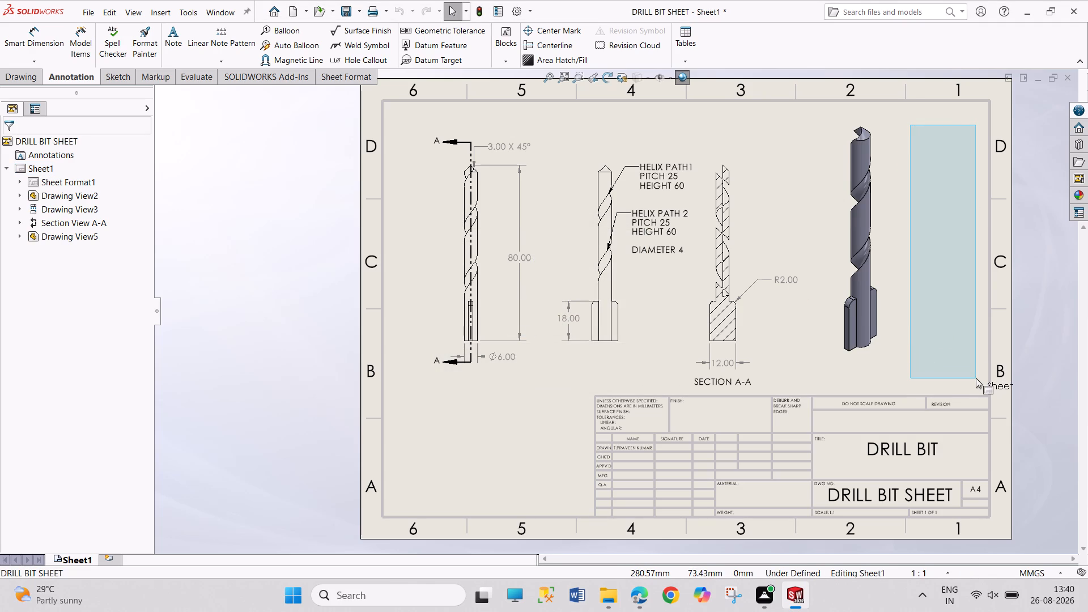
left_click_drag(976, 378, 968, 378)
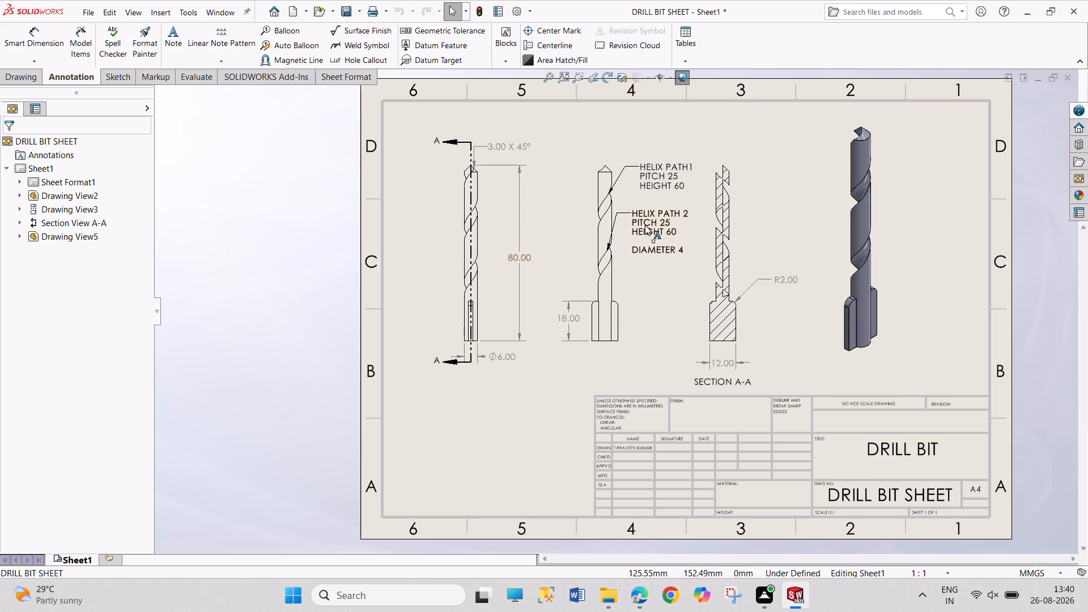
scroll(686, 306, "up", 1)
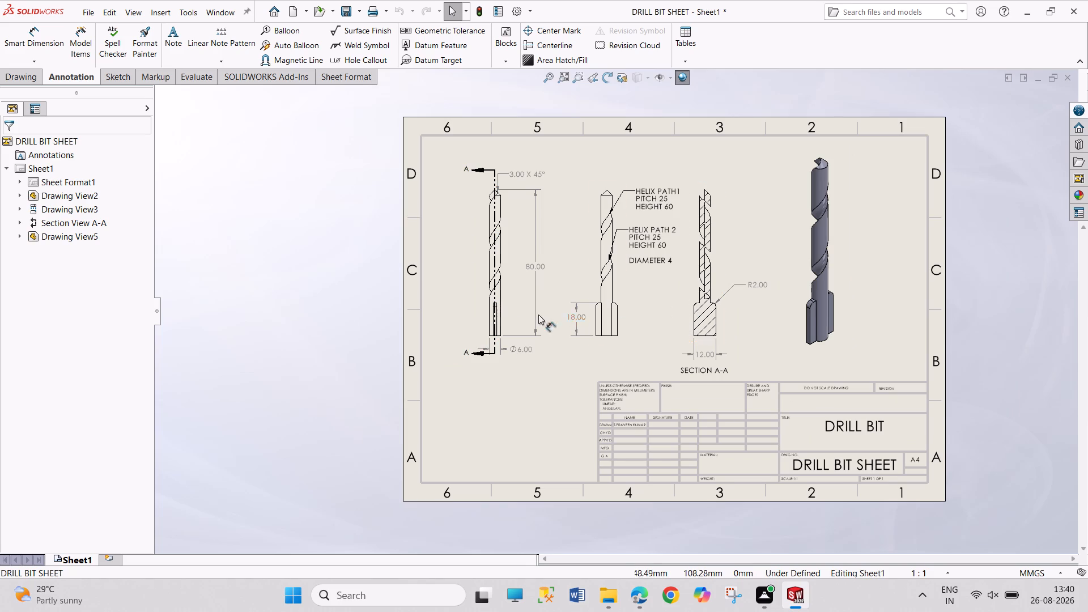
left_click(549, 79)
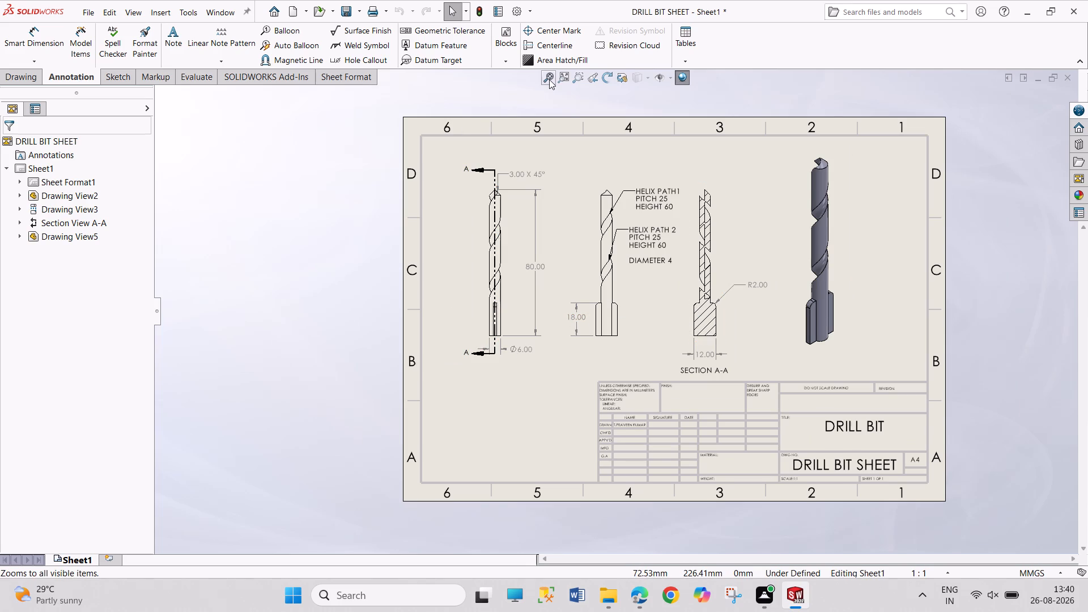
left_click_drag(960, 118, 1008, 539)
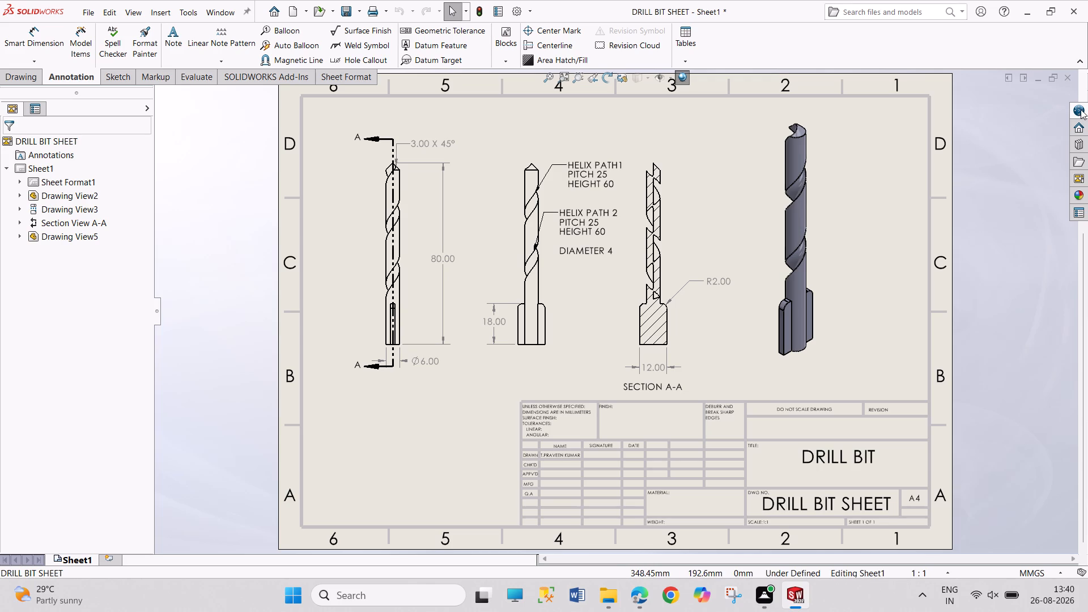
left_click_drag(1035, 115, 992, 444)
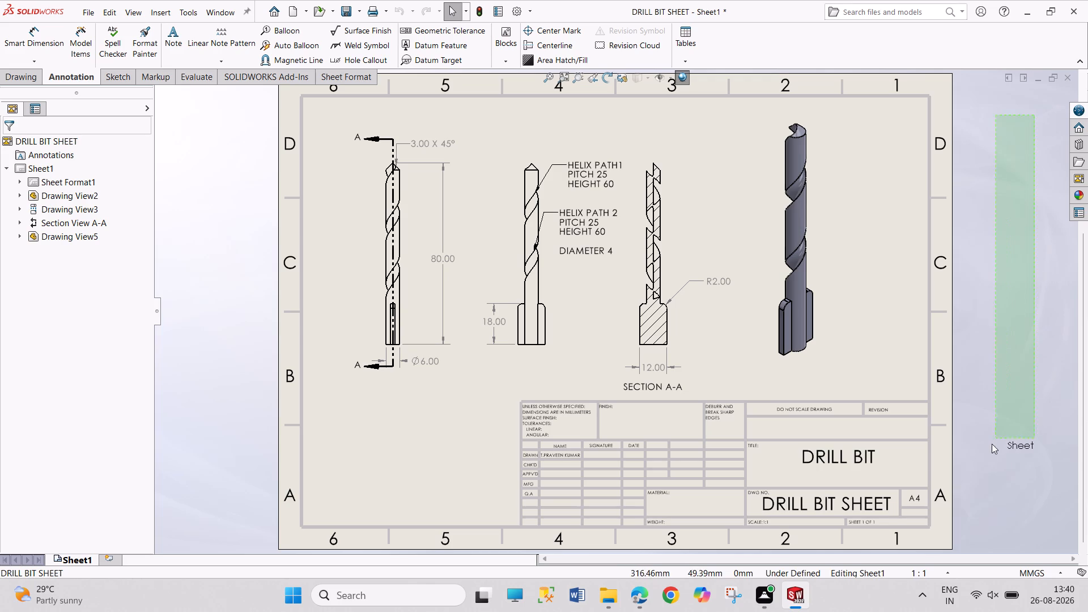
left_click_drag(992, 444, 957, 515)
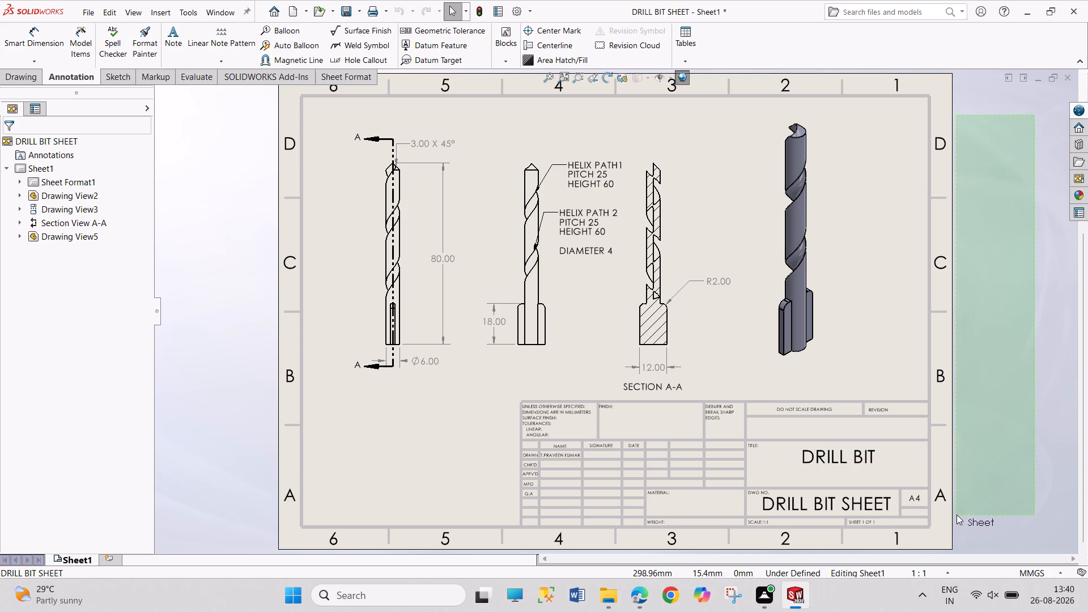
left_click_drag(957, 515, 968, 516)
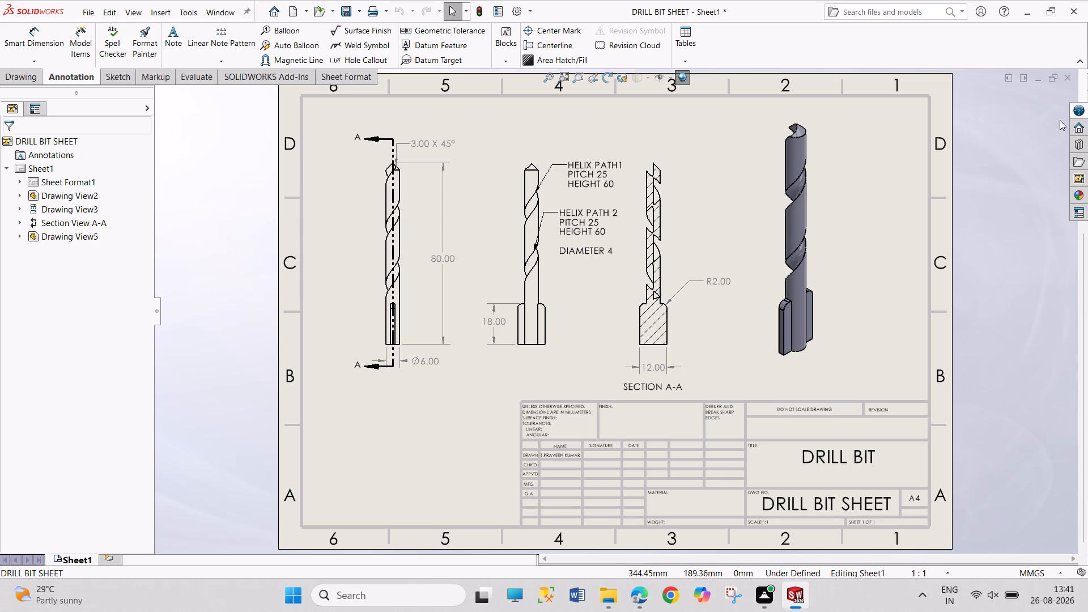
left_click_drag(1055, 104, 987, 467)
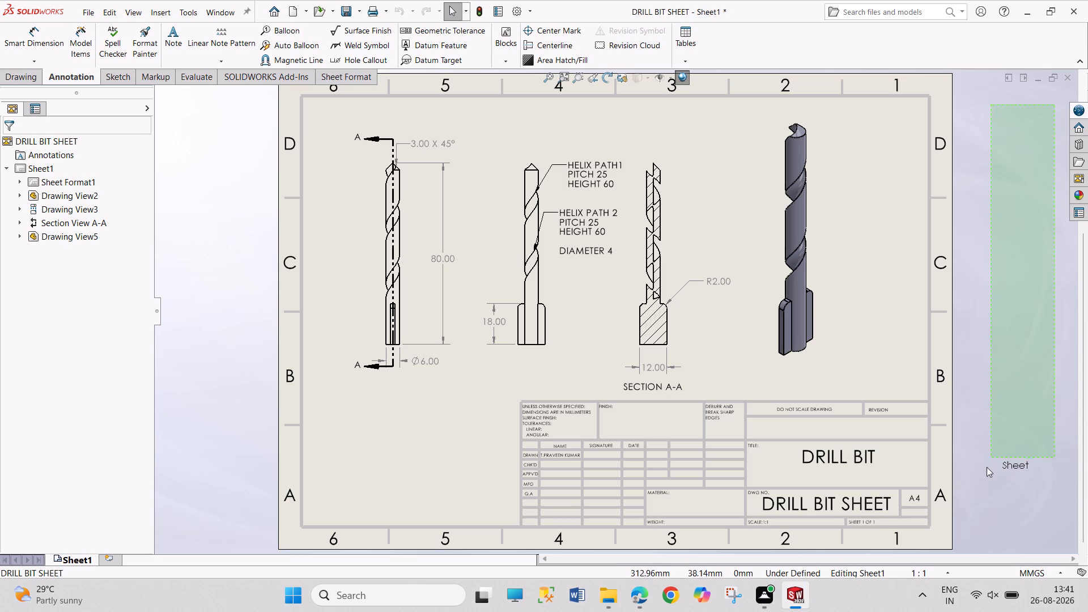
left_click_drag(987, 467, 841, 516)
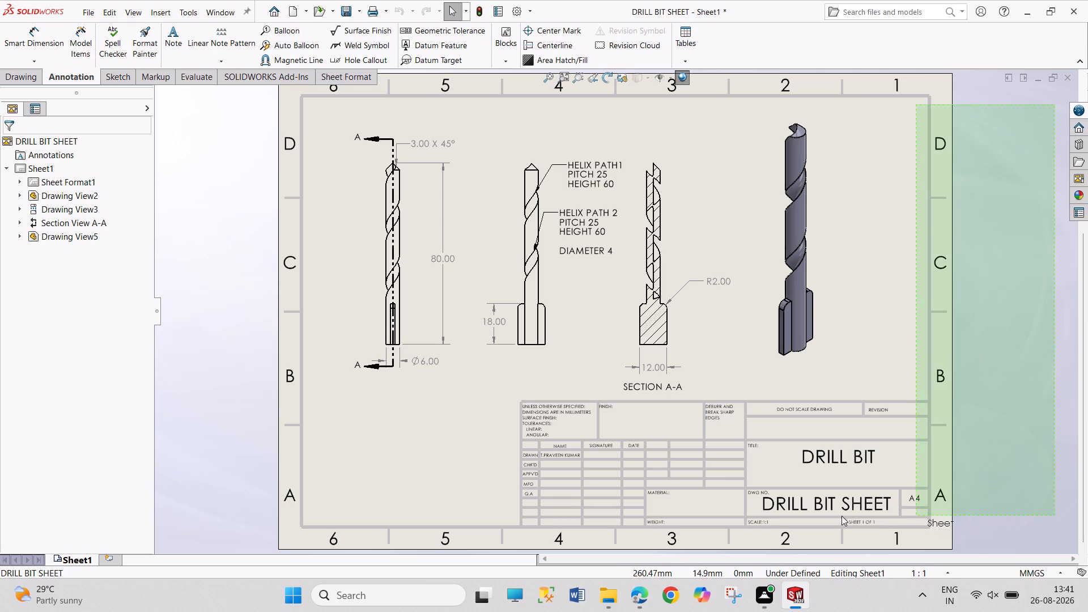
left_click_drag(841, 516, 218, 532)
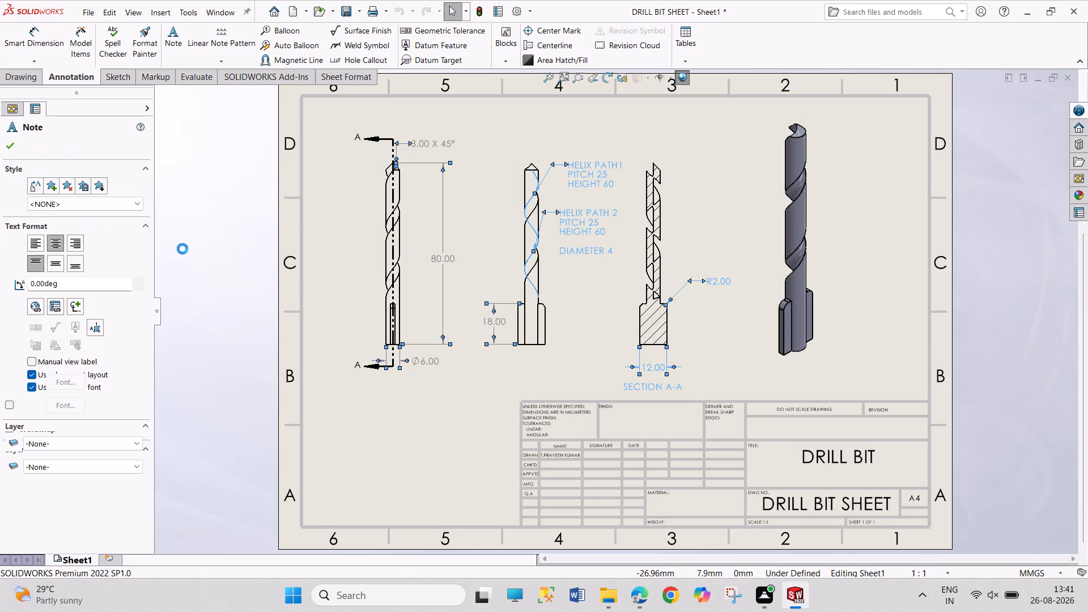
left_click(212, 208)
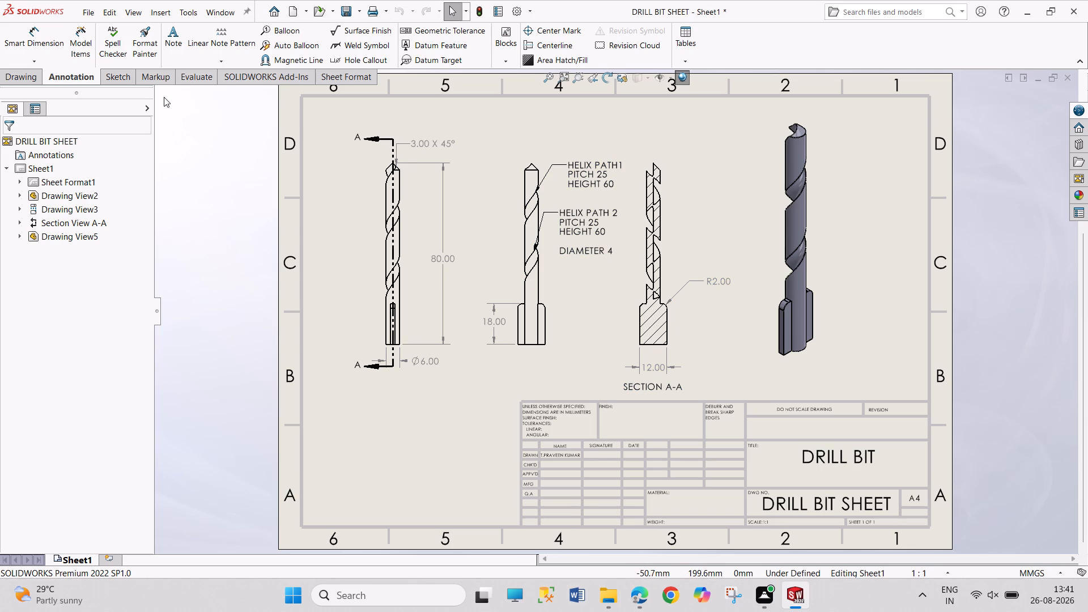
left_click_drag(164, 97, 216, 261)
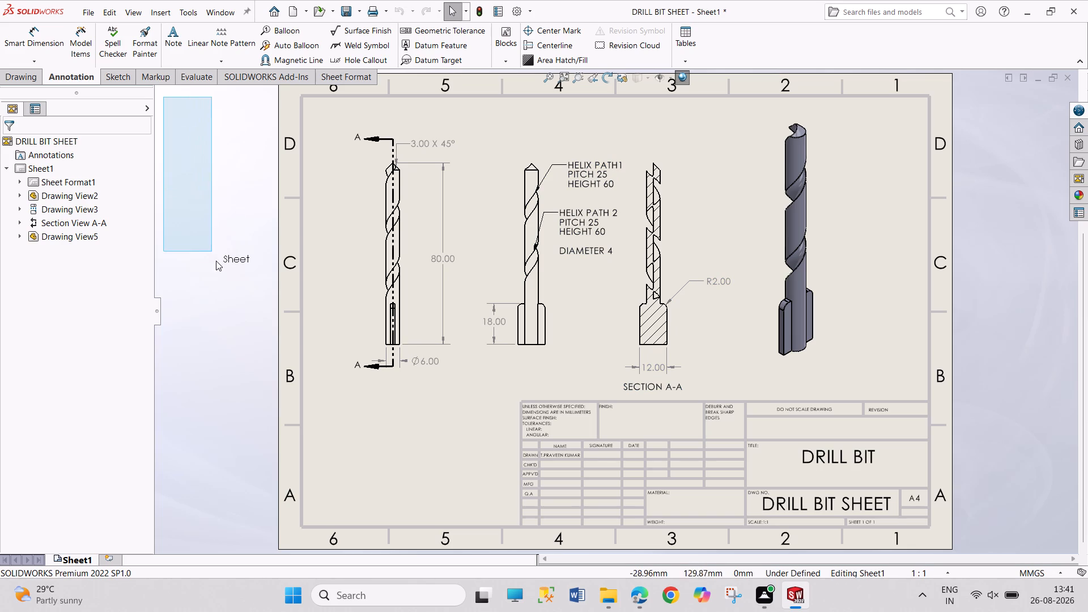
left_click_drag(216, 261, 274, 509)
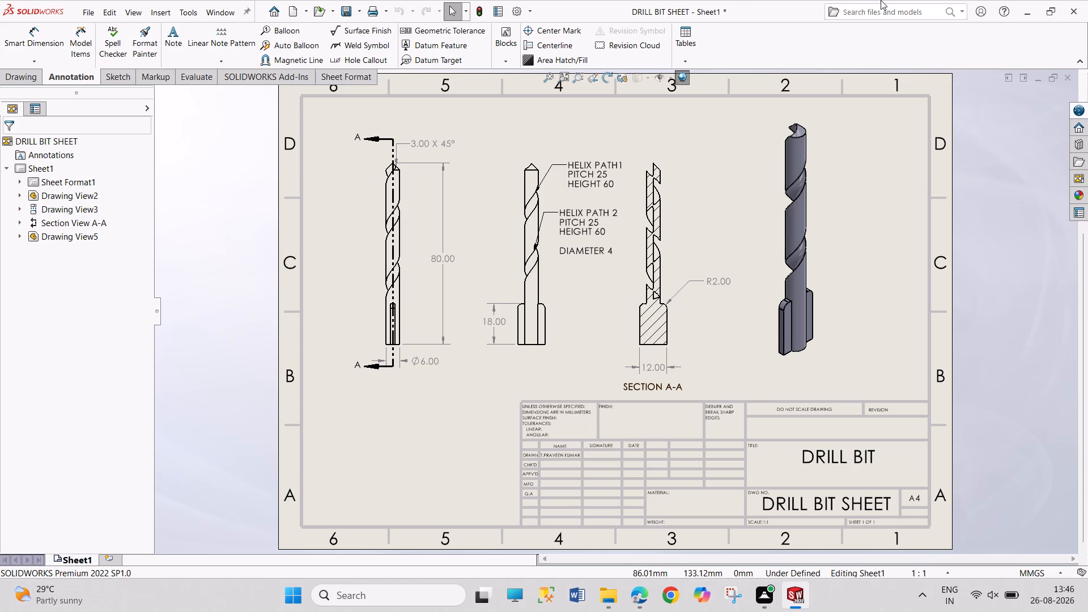
Switch to Edge and review the drill bit reference PDF's views, dimensions, notes and title block.
left_click(648, 585)
scroll(619, 509, "down", 3)
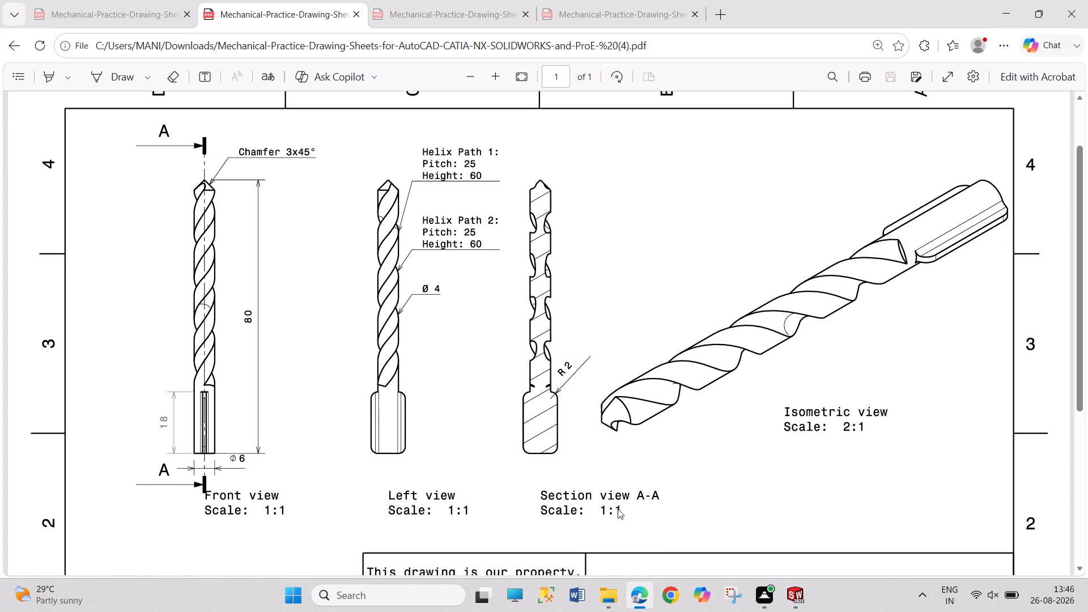
scroll(616, 509, "down", 1)
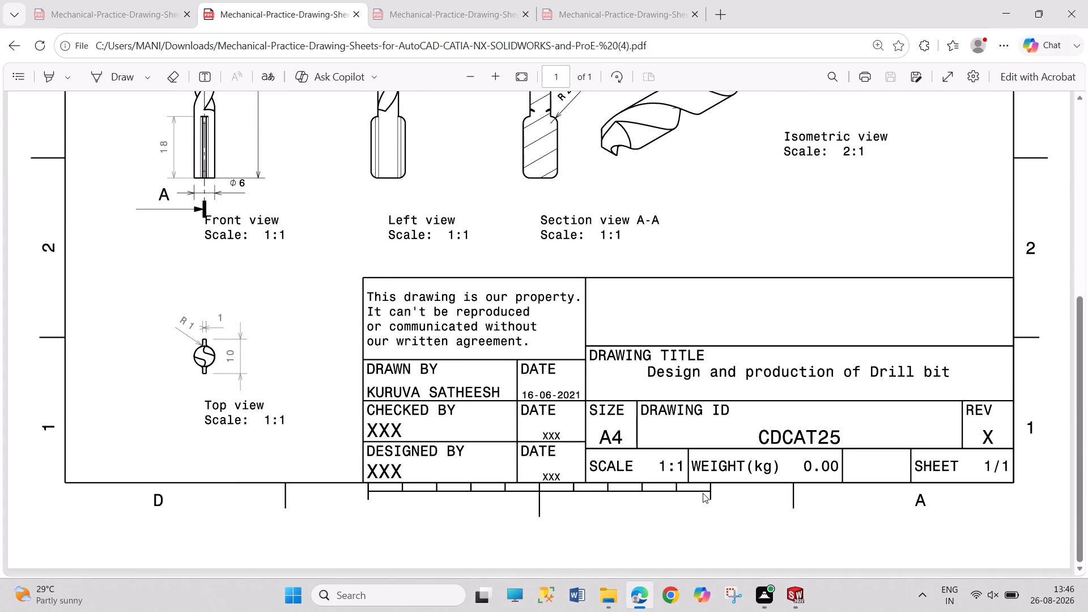
scroll(703, 493, "up", 5)
scroll(703, 493, "down", 6)
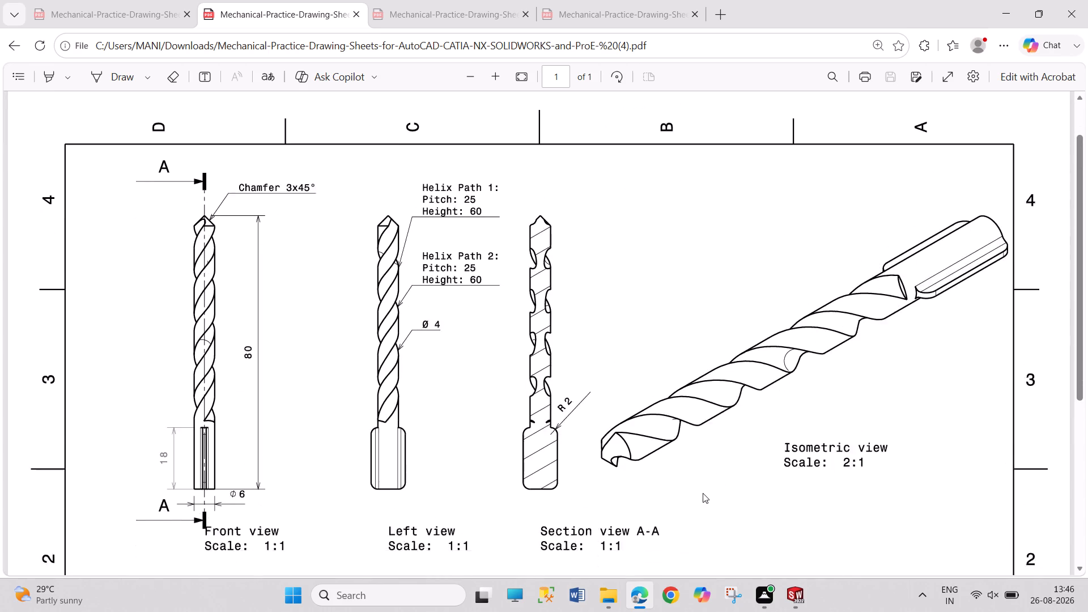
scroll(703, 493, "down", 1)
scroll(703, 493, "up", 7)
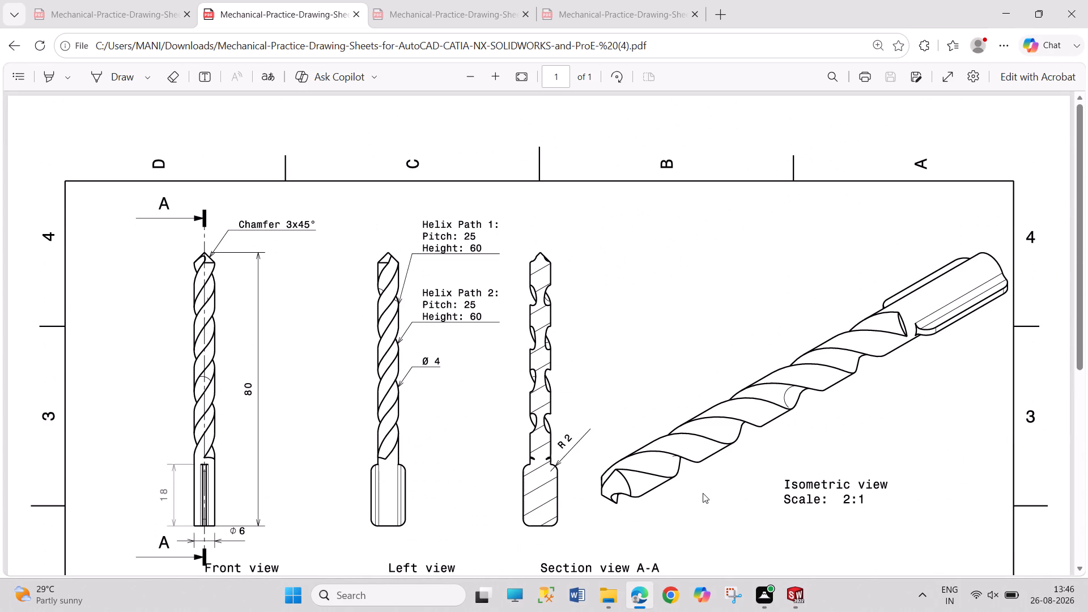
Switch to the DRILL BIT part in SOLIDWORKS and check the Helix/Spiral3 parameters, leaving the definition without changes.
left_click(789, 590)
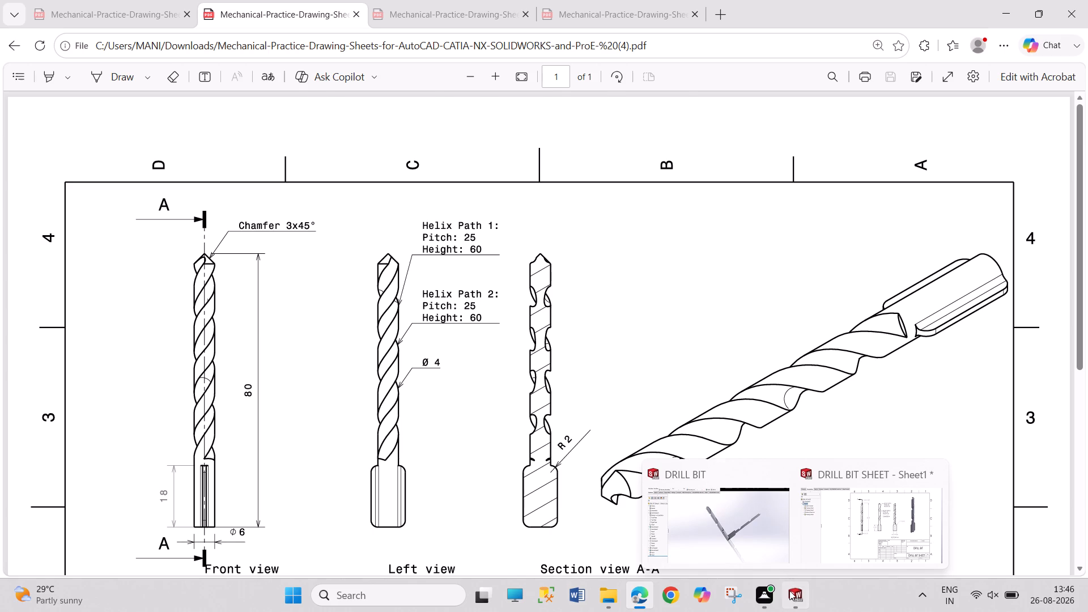
left_click(212, 6)
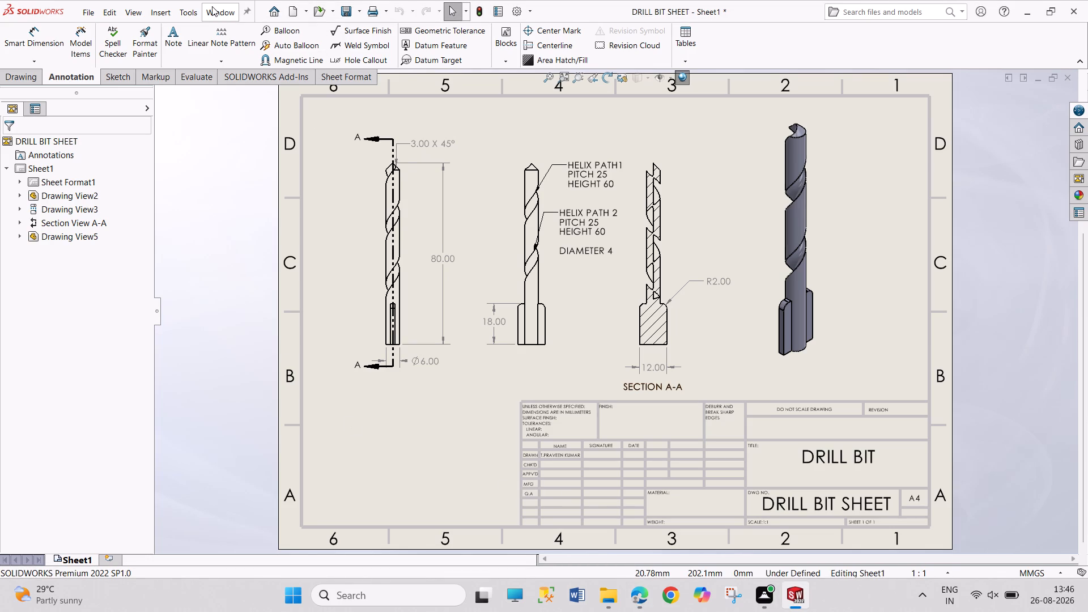
left_click(241, 123)
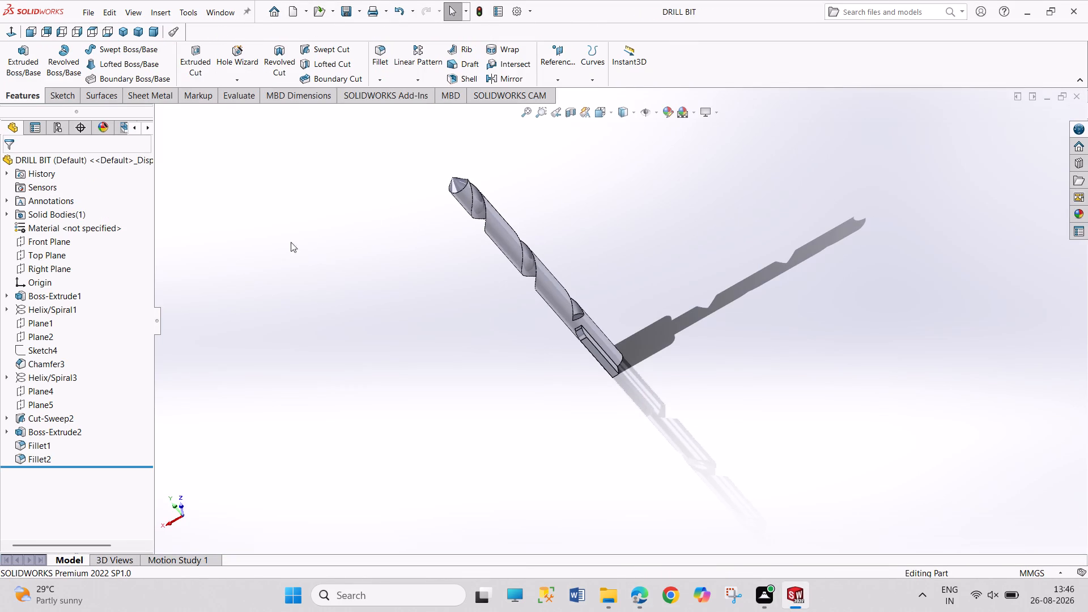
left_click(41, 378)
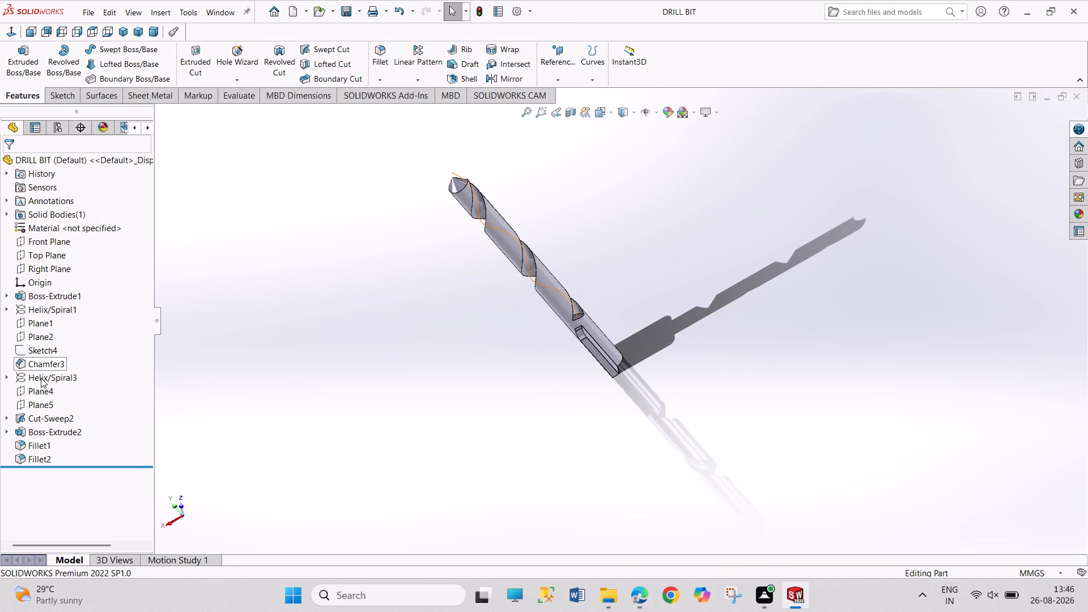
left_click(49, 348)
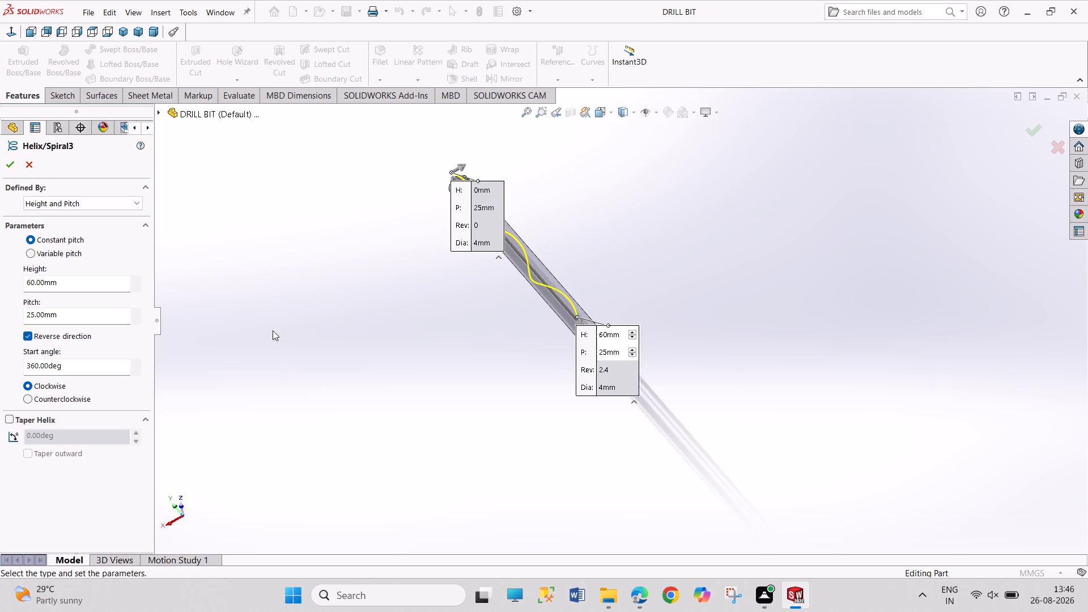
left_click(29, 162)
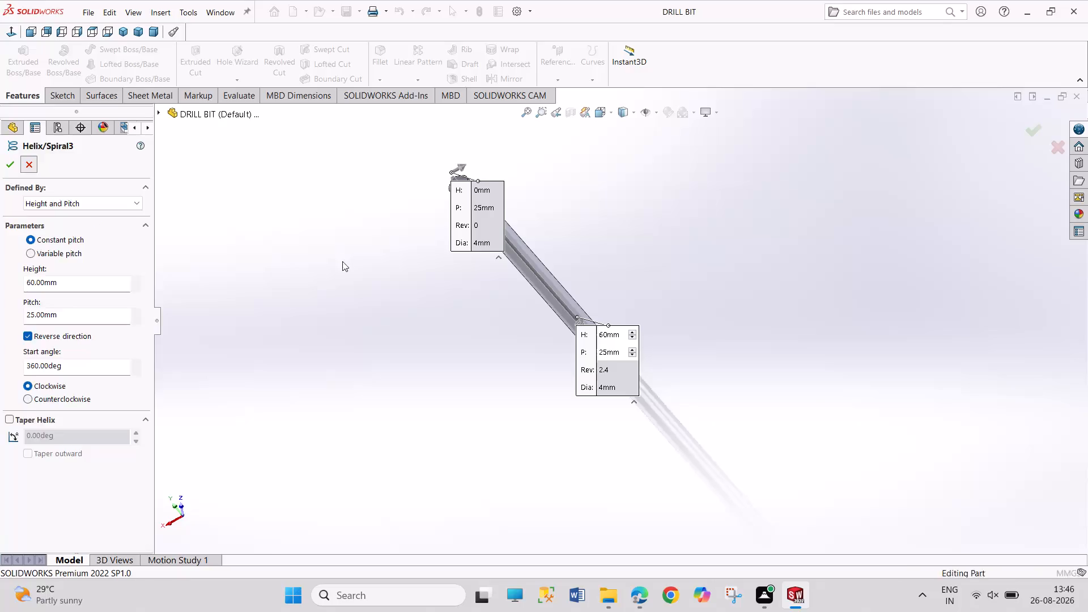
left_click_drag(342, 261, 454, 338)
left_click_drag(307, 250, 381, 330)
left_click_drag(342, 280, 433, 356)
Return to the DRILL BIT SHEET drawing and save it.
left_click(226, 2)
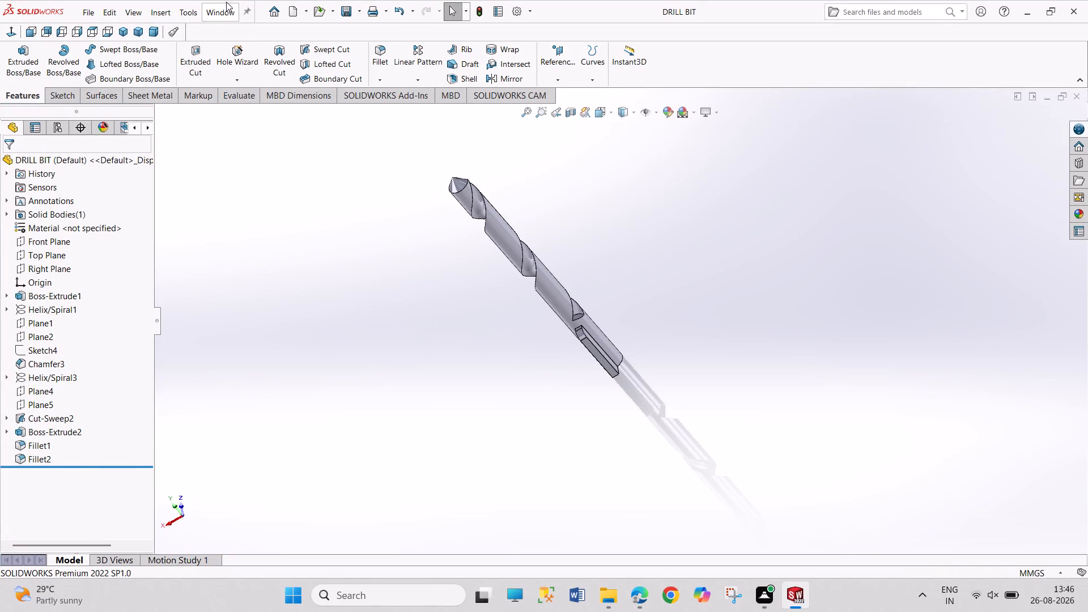
left_click(267, 153)
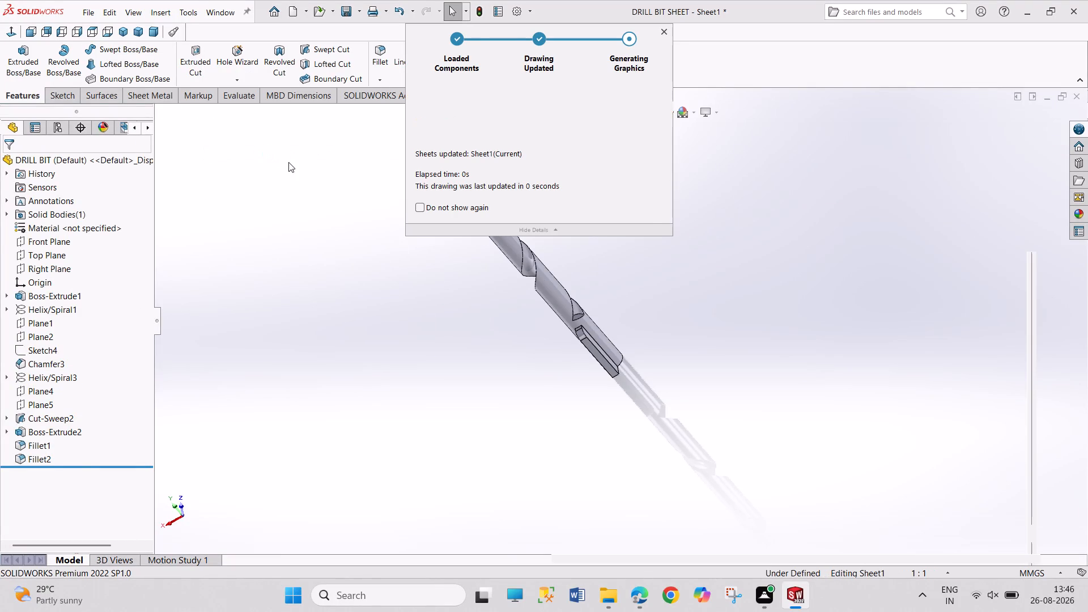
key("ctrl+s")
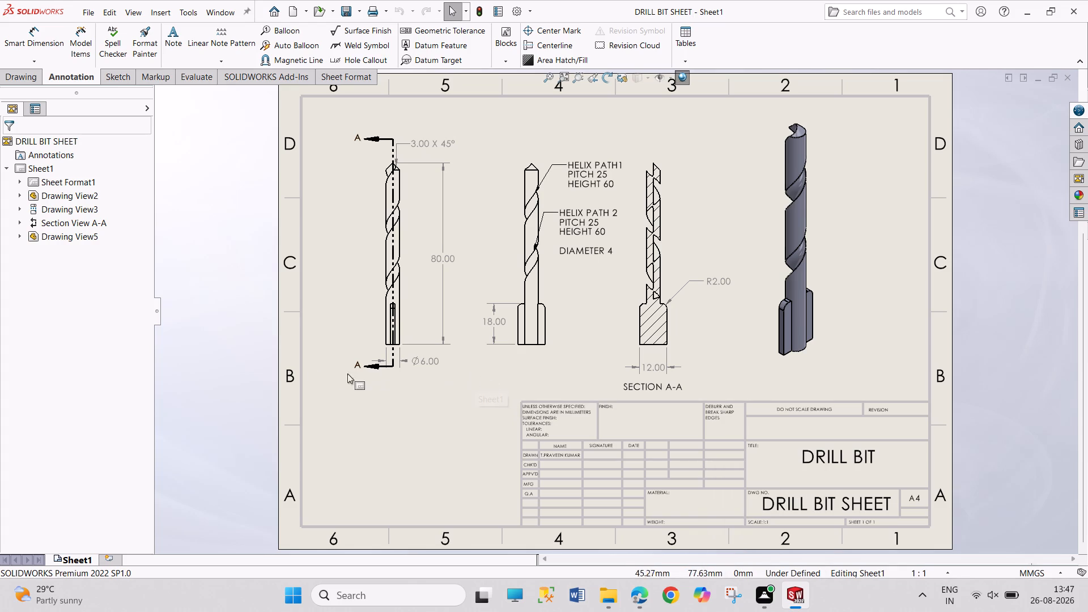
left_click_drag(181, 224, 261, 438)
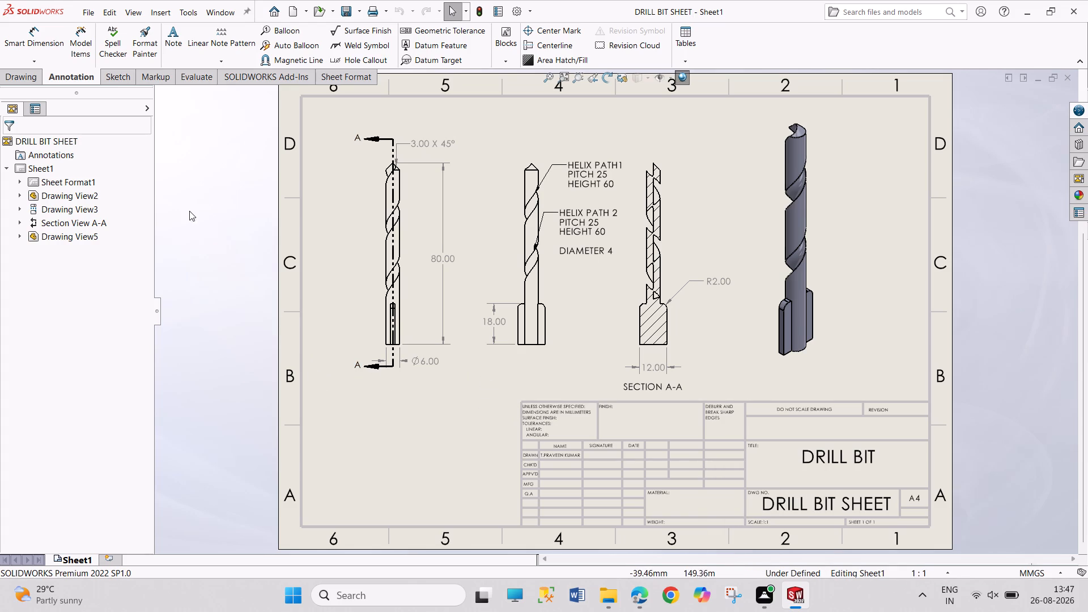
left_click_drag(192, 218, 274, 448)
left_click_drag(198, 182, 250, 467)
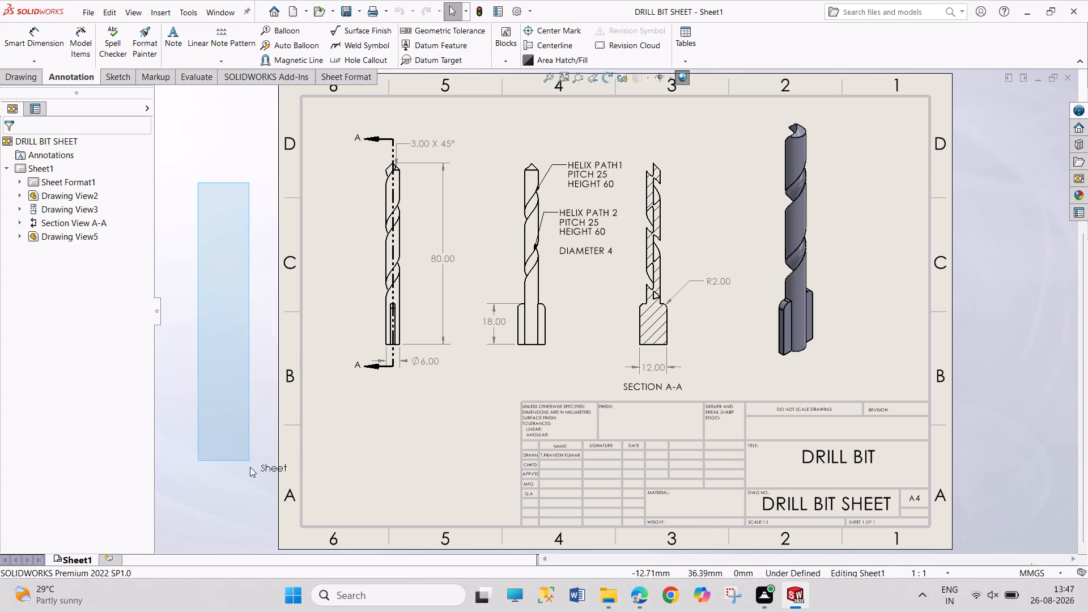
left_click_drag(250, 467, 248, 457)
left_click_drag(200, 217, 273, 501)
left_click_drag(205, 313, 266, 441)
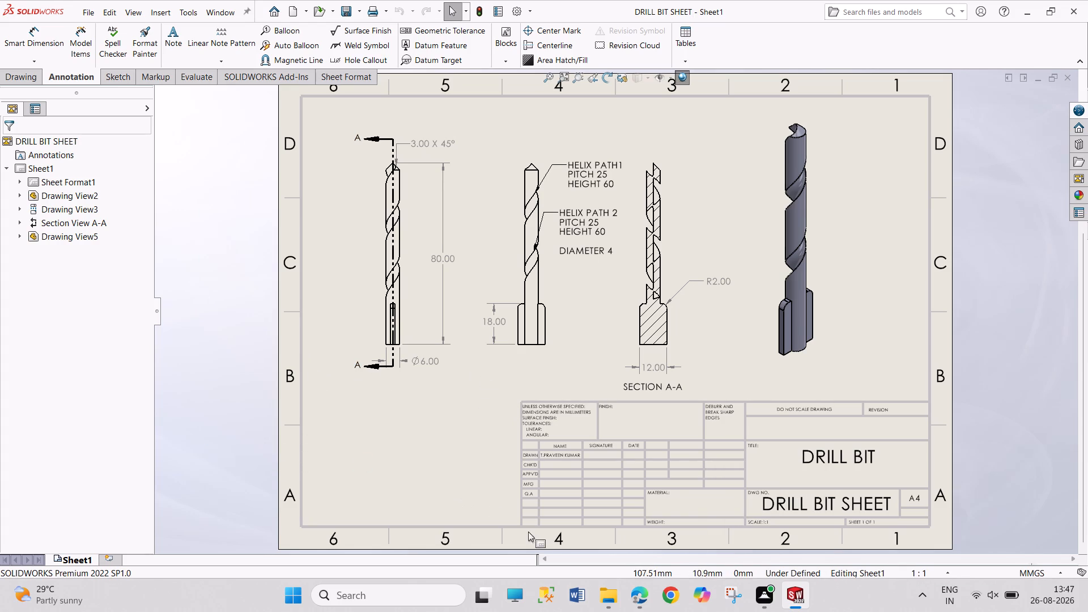
Switch to Edge and look over the drill bit reference PDF again against the finished drawing.
left_click(639, 594)
scroll(501, 472, "down", 1)
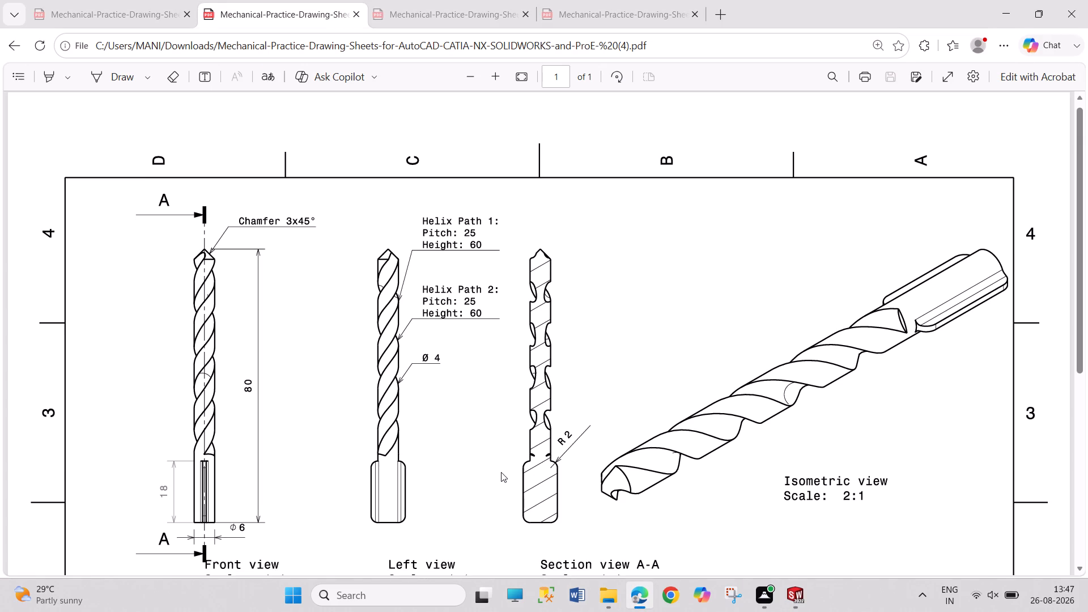
scroll(500, 472, "down", 6)
scroll(500, 472, "up", 6)
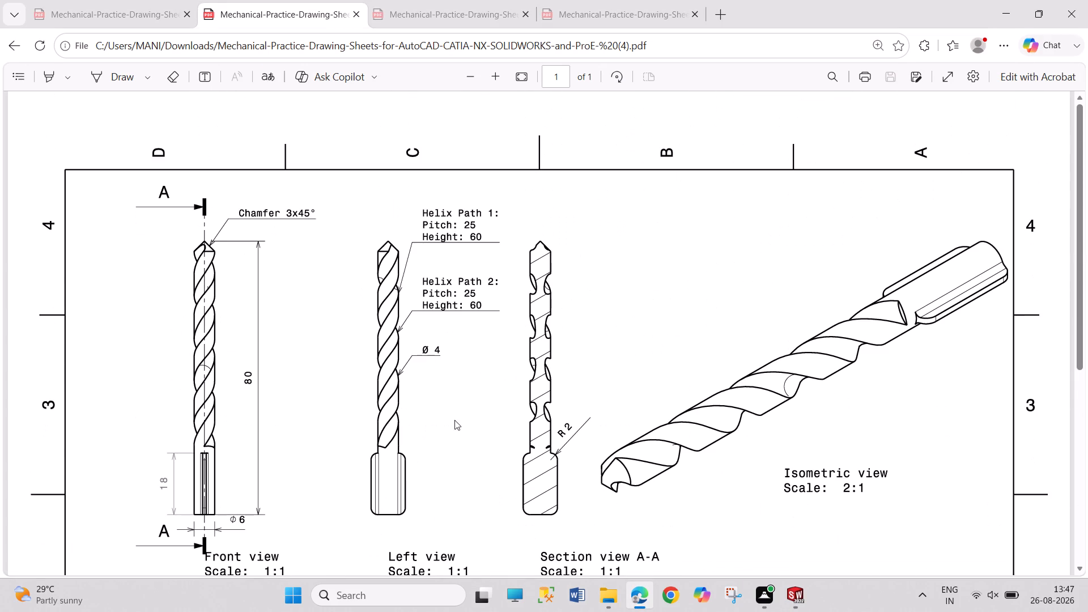
scroll(454, 420, "up", 4)
Show the next practice drawing PDF, number (5), rotate it upright, and examine the flanged part's views and title block.
left_click(389, 20)
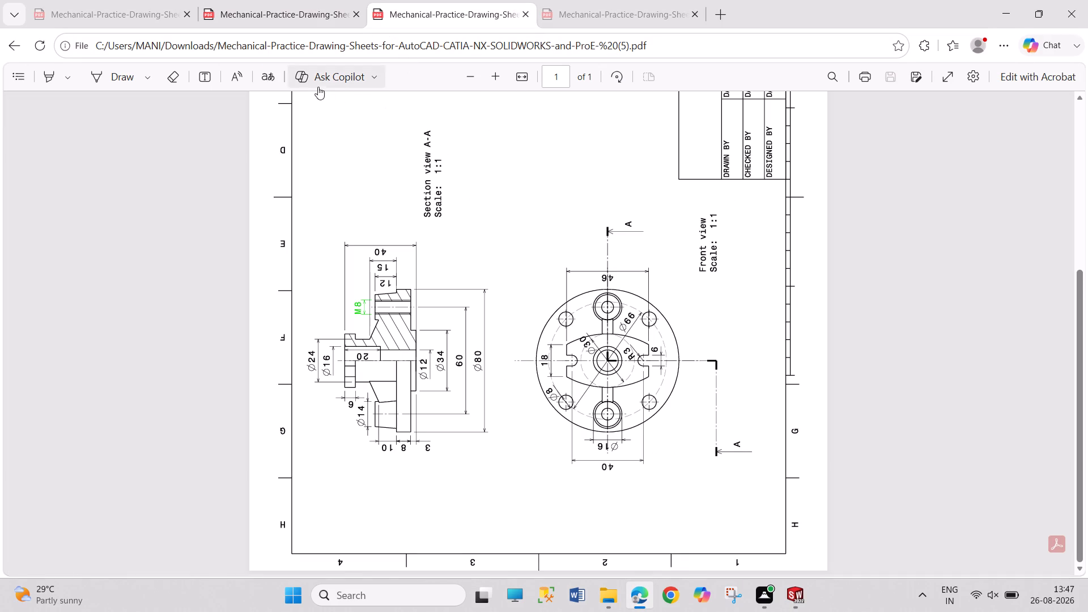
left_click(617, 78)
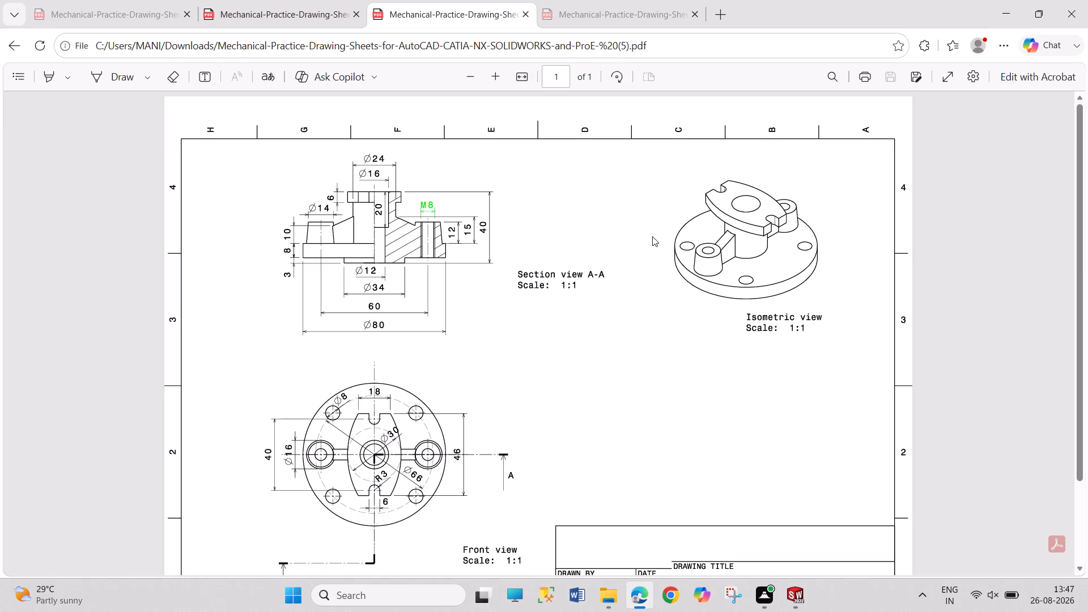
scroll(652, 237, "down", 1)
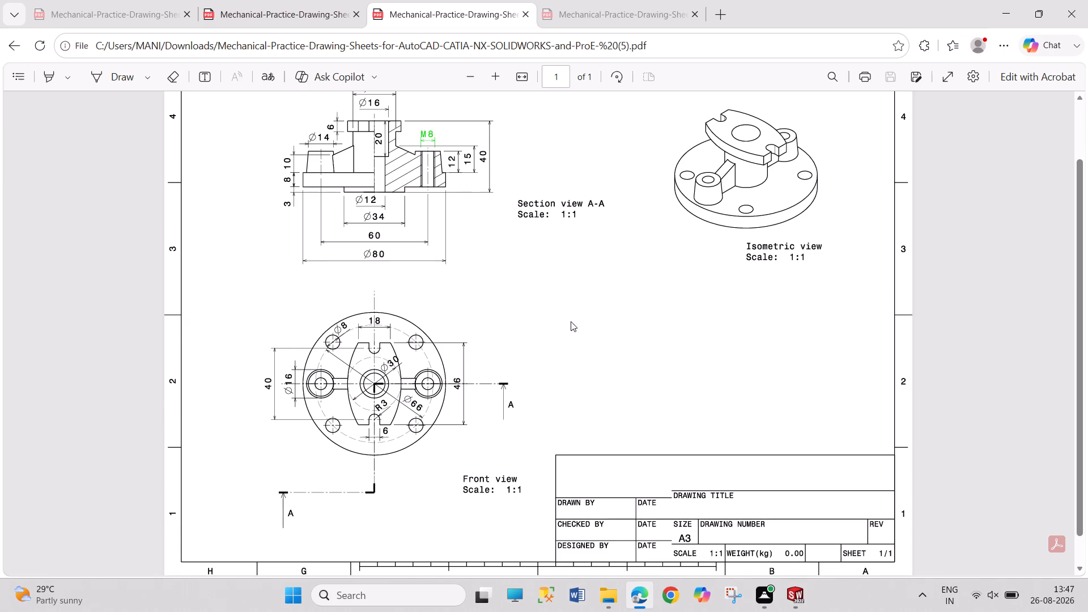
Examine the flanged part's section, front and isometric views and title block in practice drawing PDF (5).
scroll(551, 329, "up", 1)
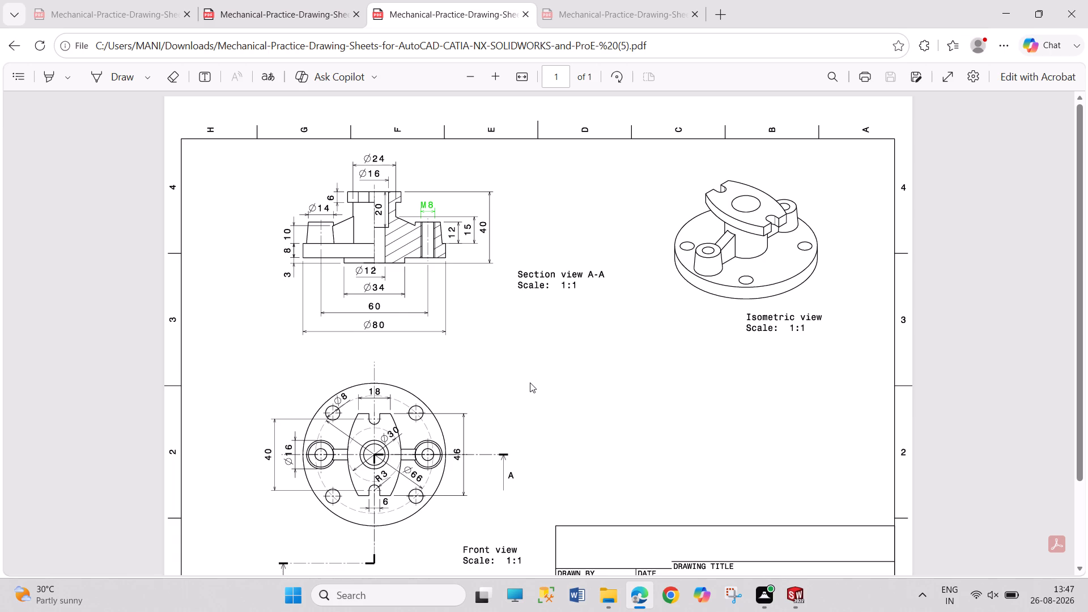
scroll(524, 393, "down", 1)
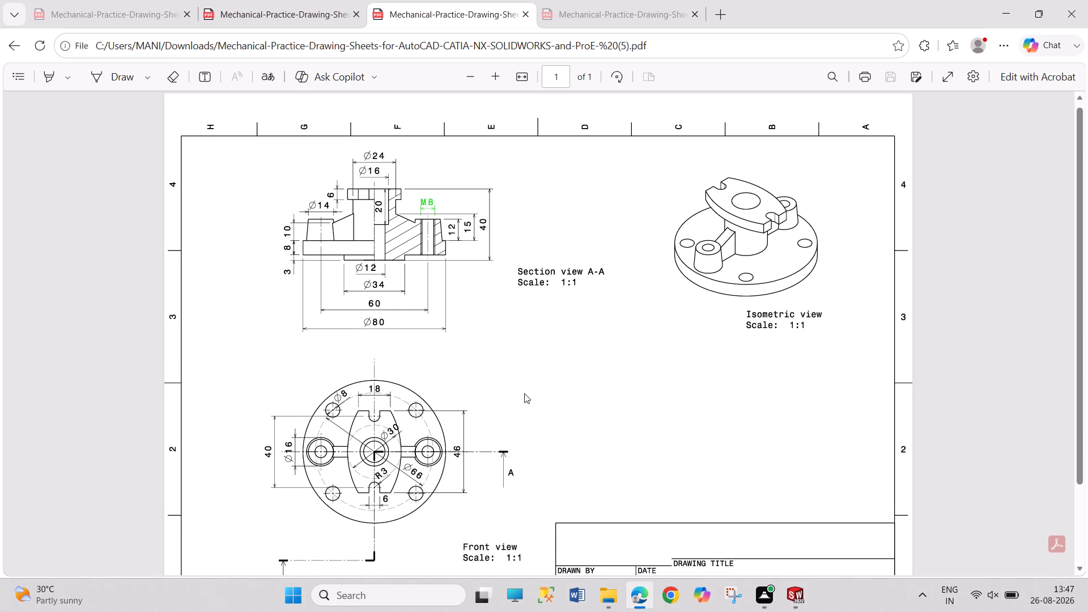
scroll(524, 393, "down", 2)
scroll(524, 394, "up", 3)
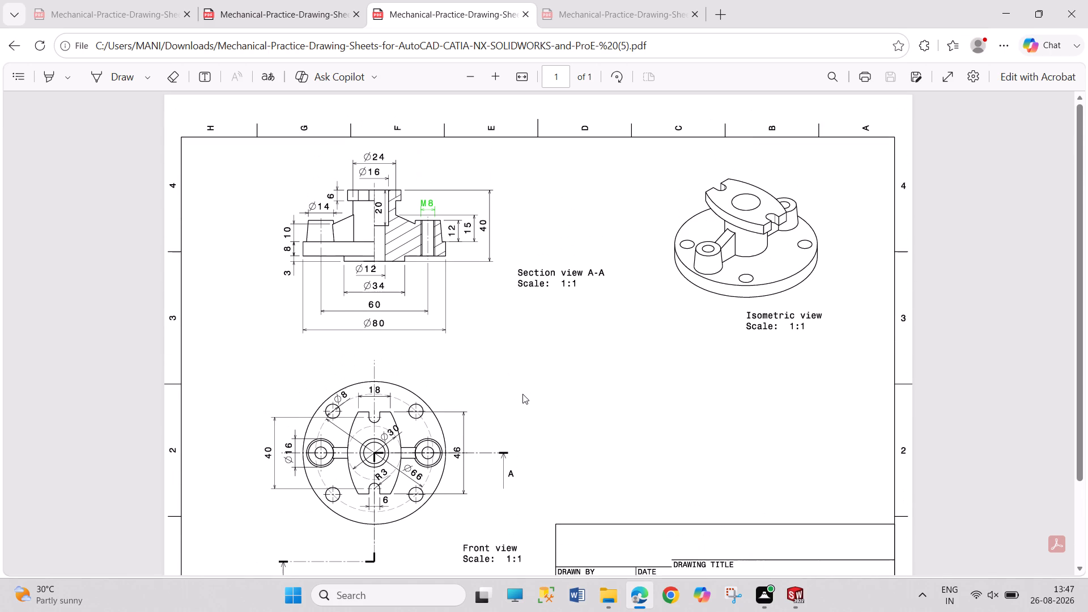
scroll(522, 394, "up", 1)
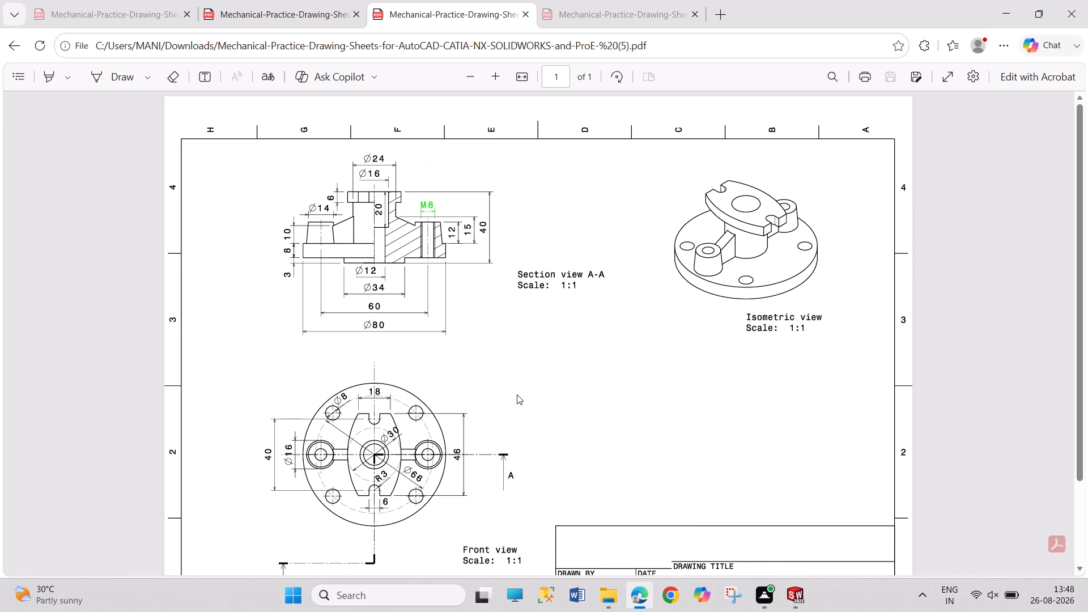
scroll(517, 394, "down", 5)
scroll(515, 396, "up", 4)
scroll(515, 396, "down", 4)
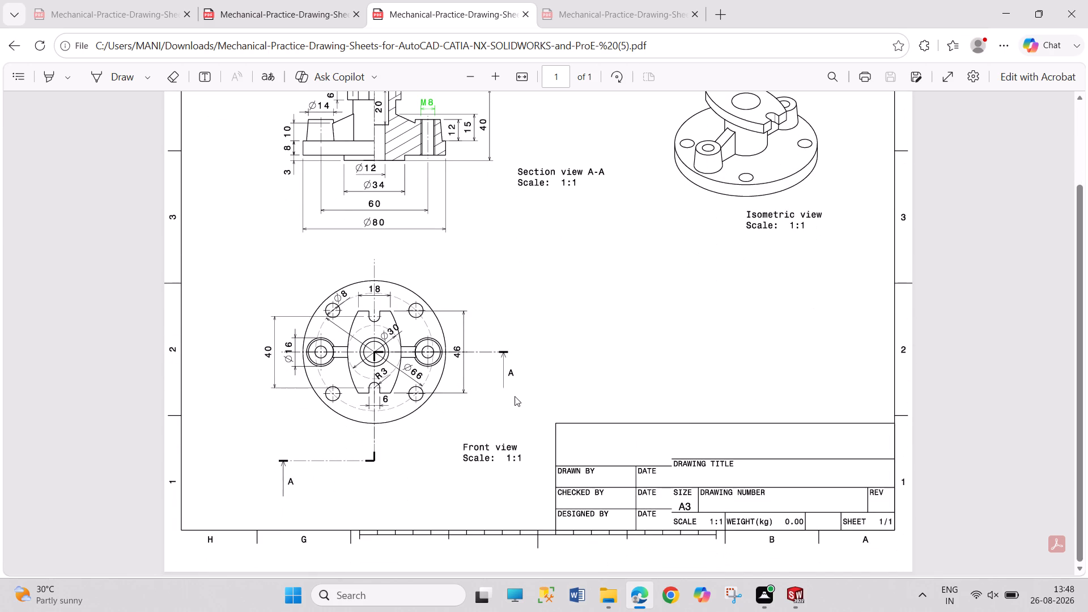
scroll(515, 396, "up", 4)
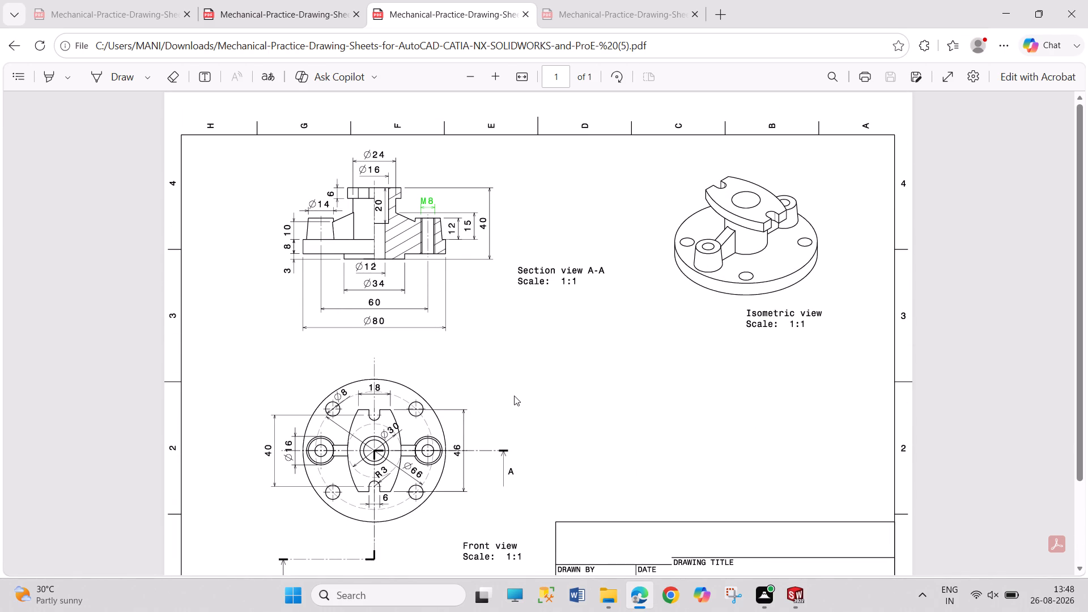
Switch to the DRILL BIT SHEET drawing in SOLIDWORKS.
left_click(789, 589)
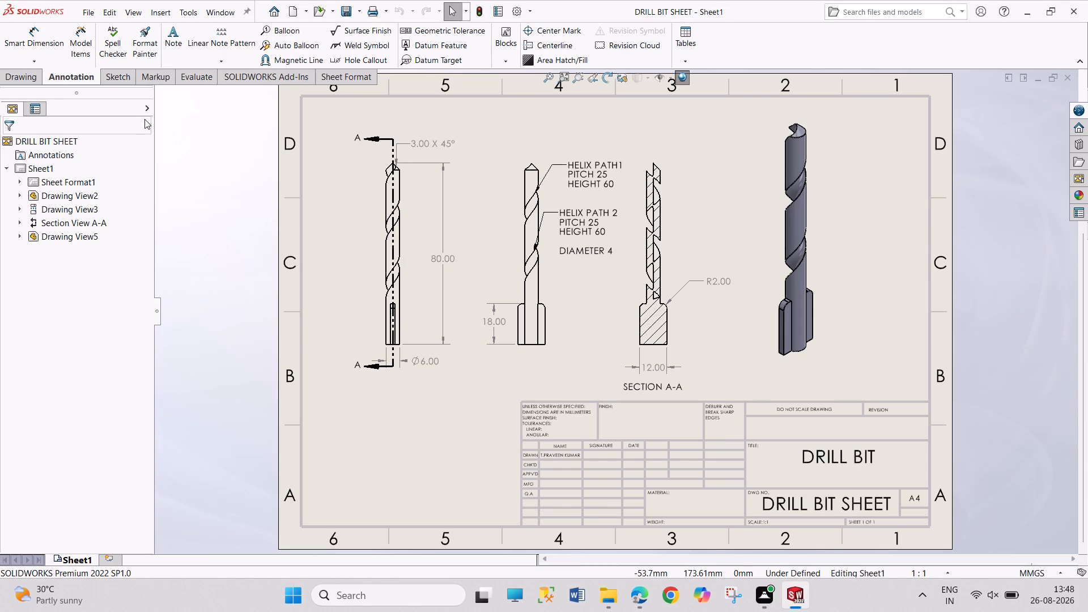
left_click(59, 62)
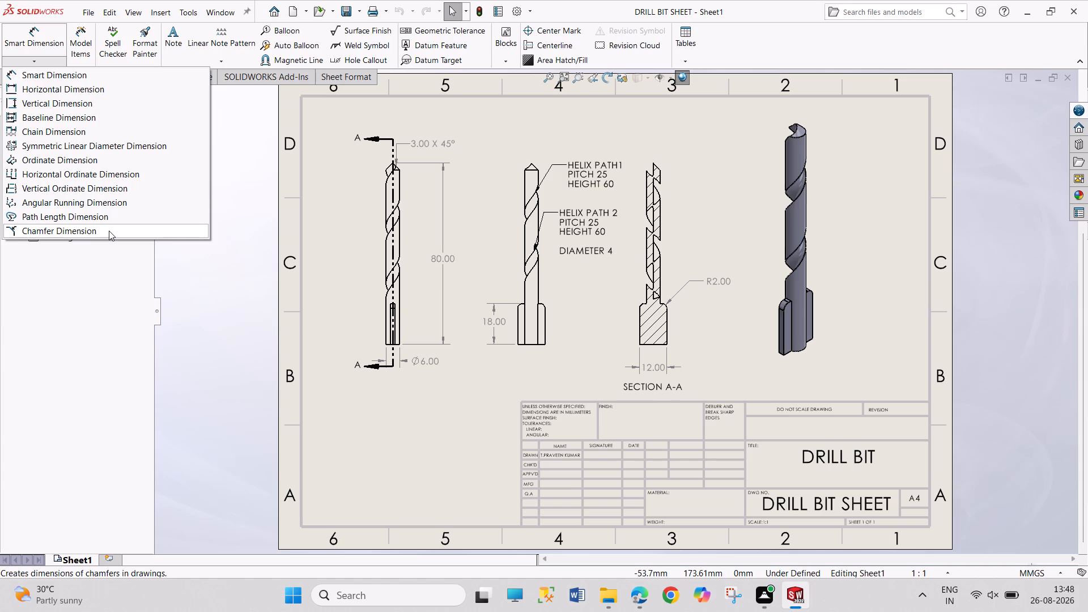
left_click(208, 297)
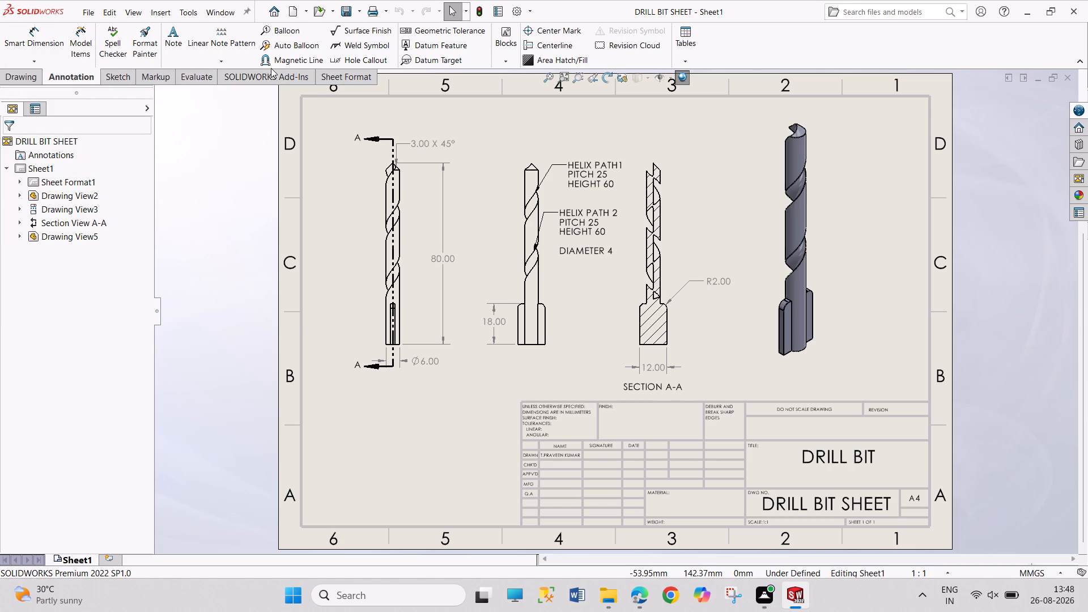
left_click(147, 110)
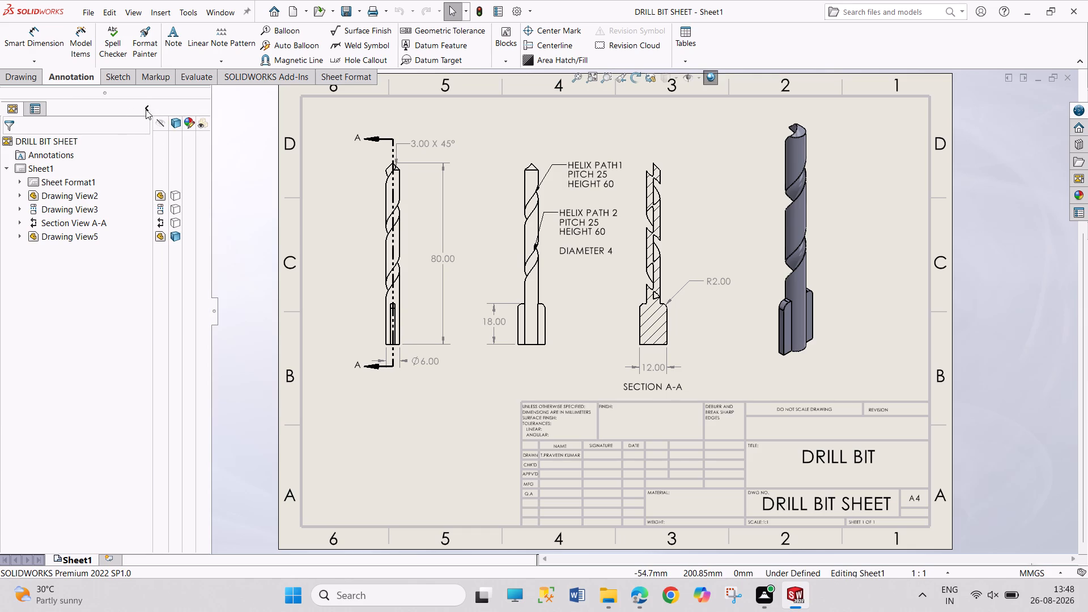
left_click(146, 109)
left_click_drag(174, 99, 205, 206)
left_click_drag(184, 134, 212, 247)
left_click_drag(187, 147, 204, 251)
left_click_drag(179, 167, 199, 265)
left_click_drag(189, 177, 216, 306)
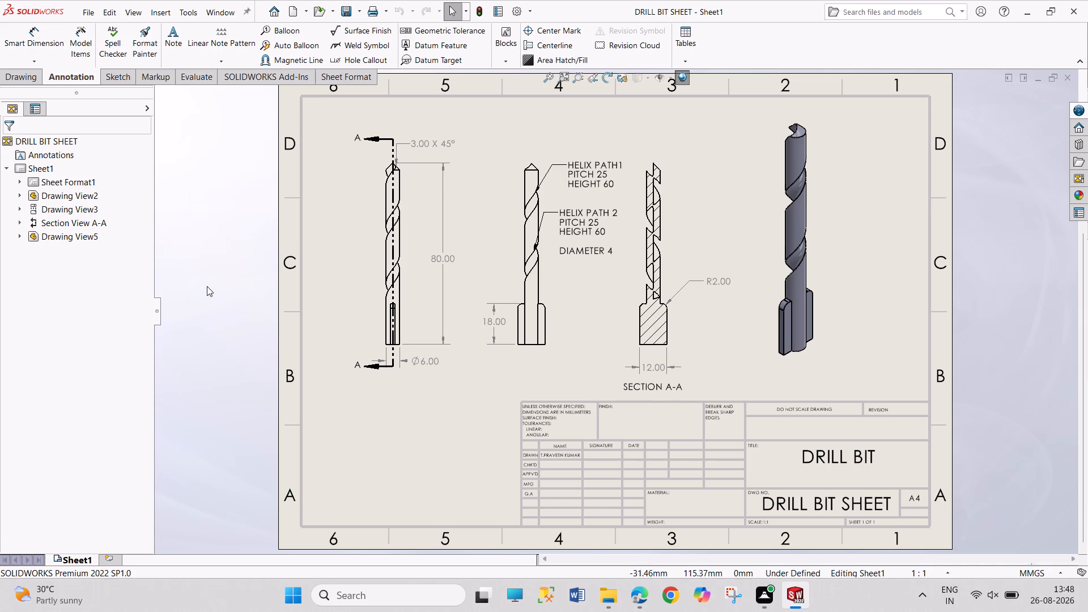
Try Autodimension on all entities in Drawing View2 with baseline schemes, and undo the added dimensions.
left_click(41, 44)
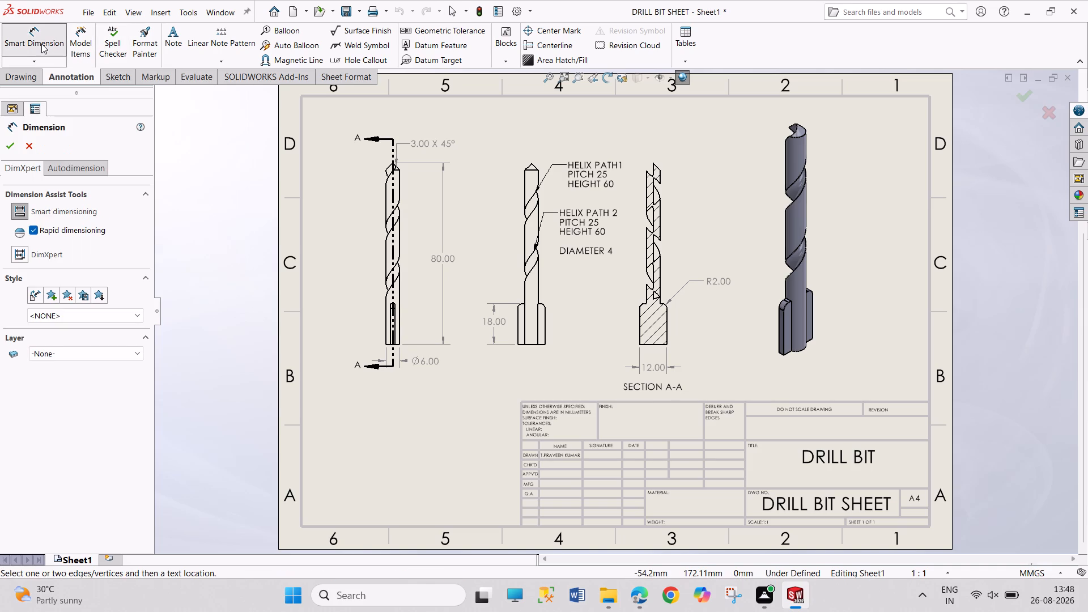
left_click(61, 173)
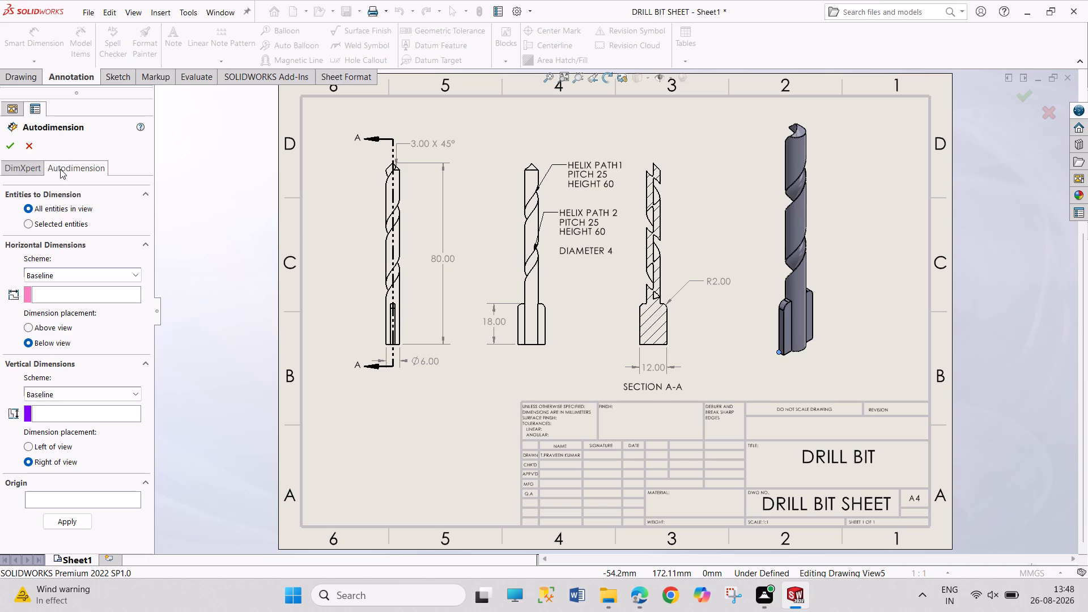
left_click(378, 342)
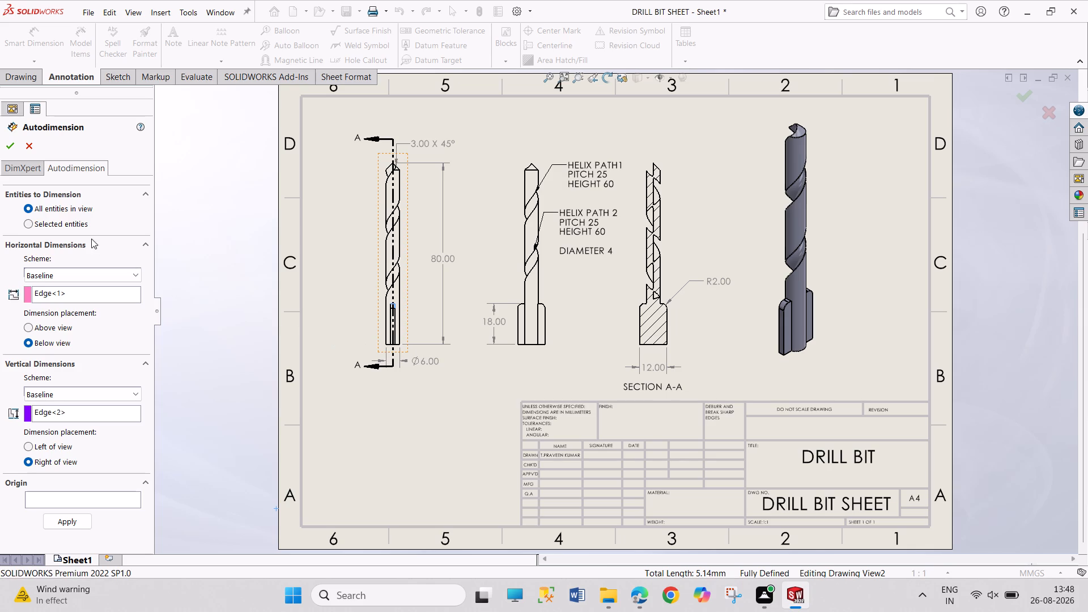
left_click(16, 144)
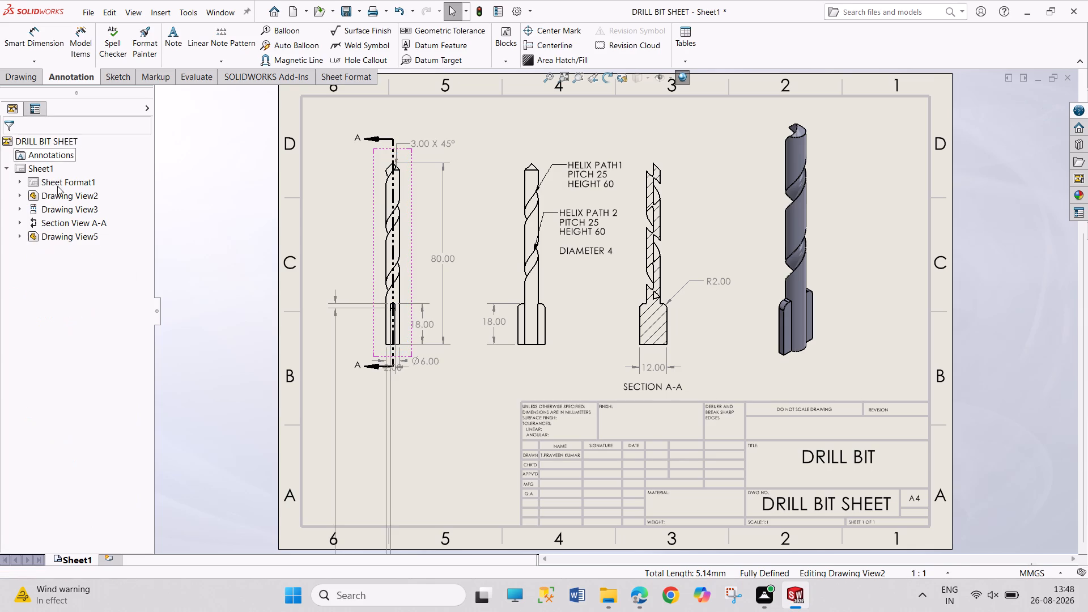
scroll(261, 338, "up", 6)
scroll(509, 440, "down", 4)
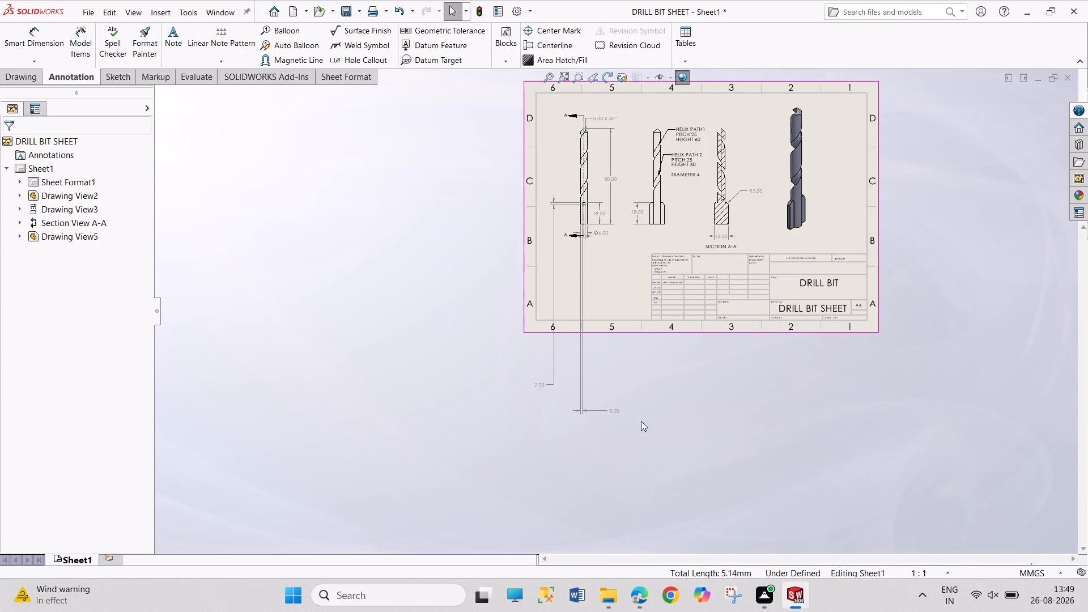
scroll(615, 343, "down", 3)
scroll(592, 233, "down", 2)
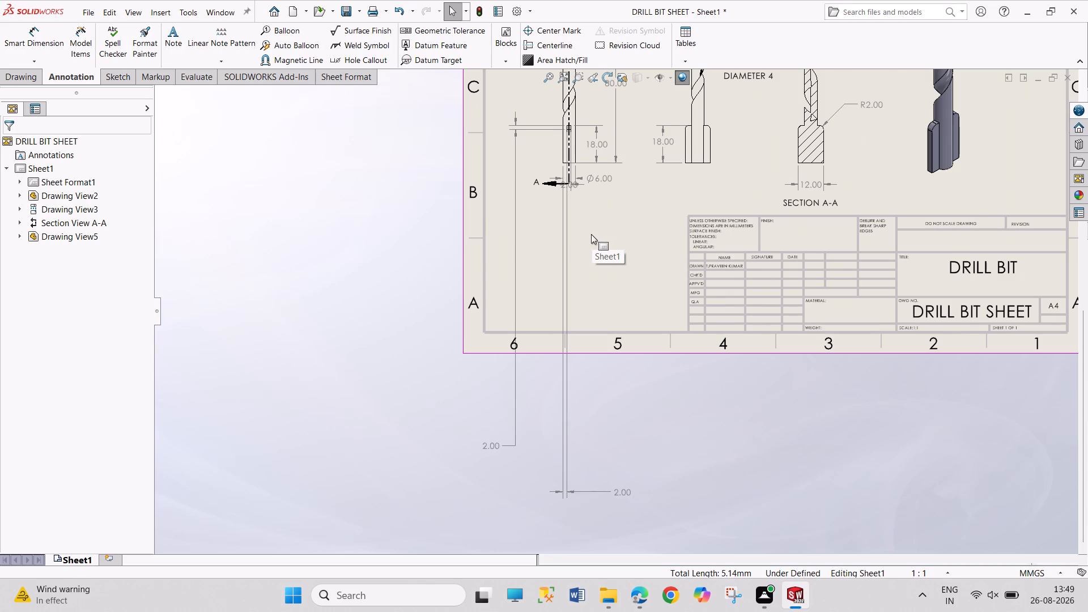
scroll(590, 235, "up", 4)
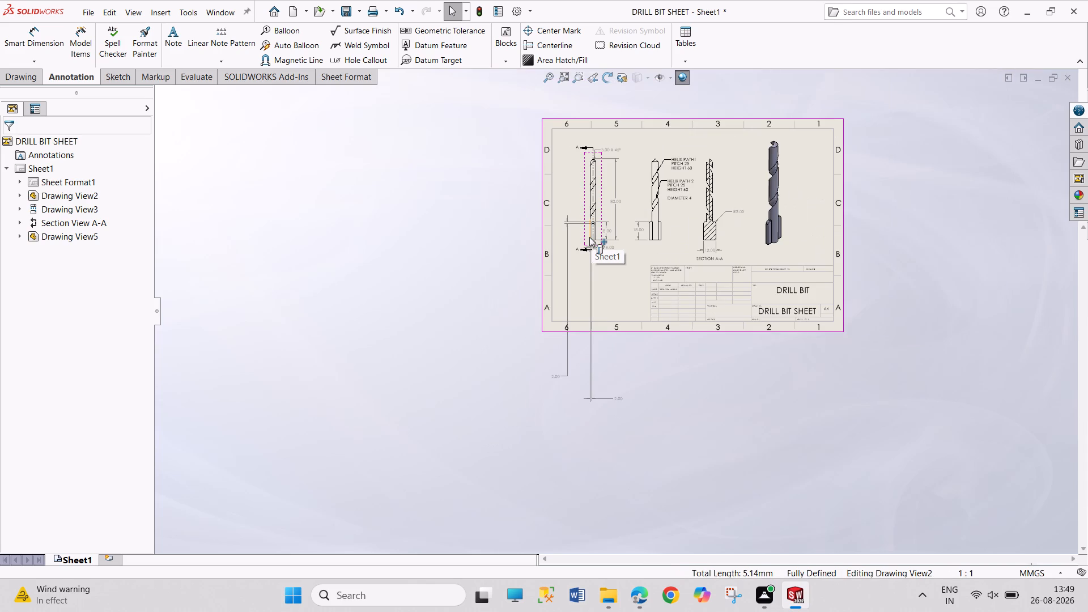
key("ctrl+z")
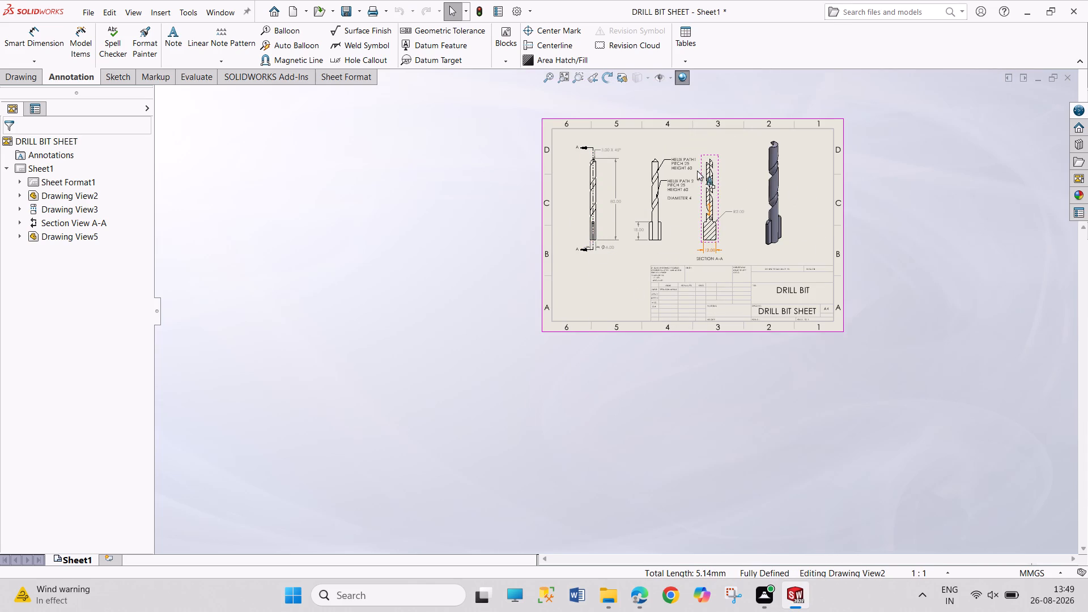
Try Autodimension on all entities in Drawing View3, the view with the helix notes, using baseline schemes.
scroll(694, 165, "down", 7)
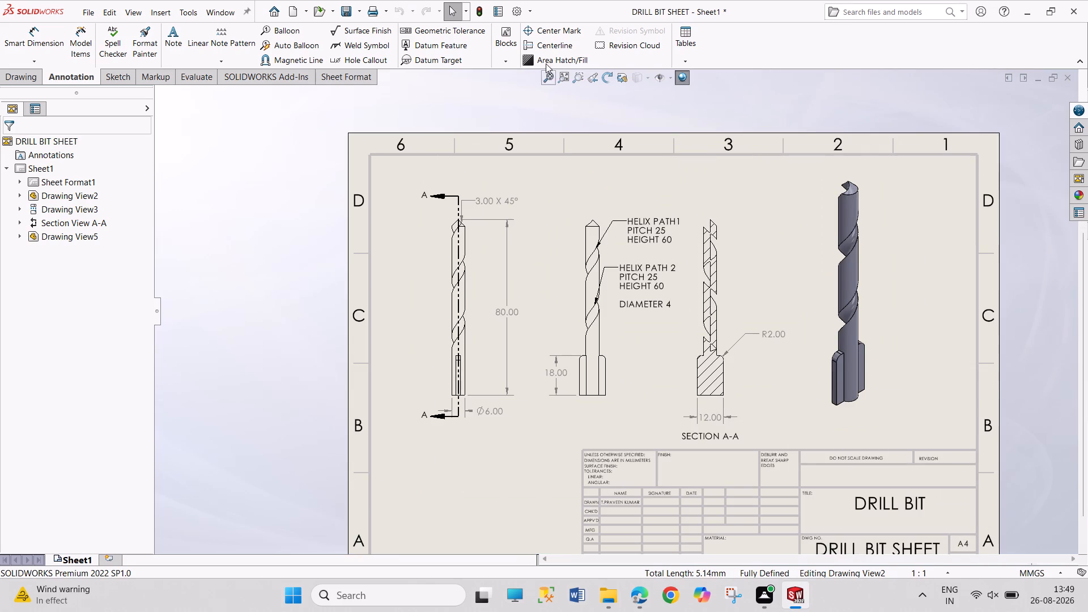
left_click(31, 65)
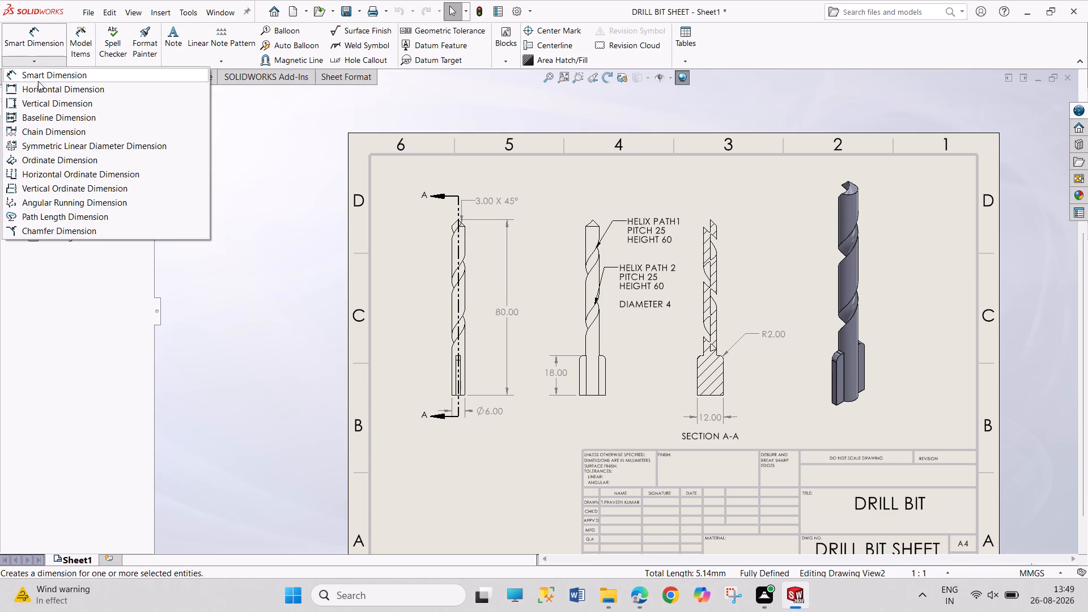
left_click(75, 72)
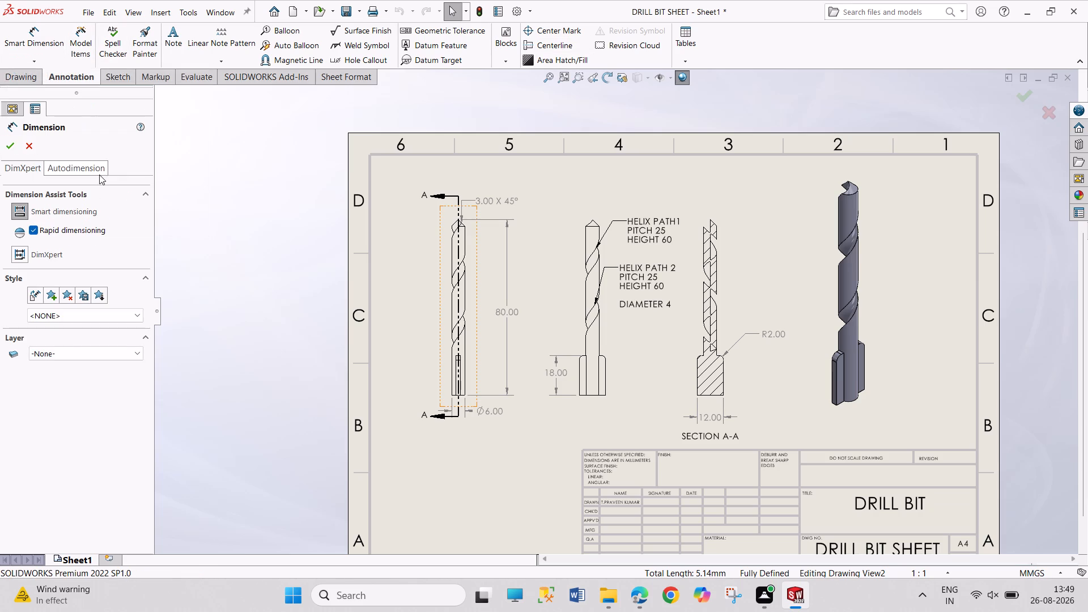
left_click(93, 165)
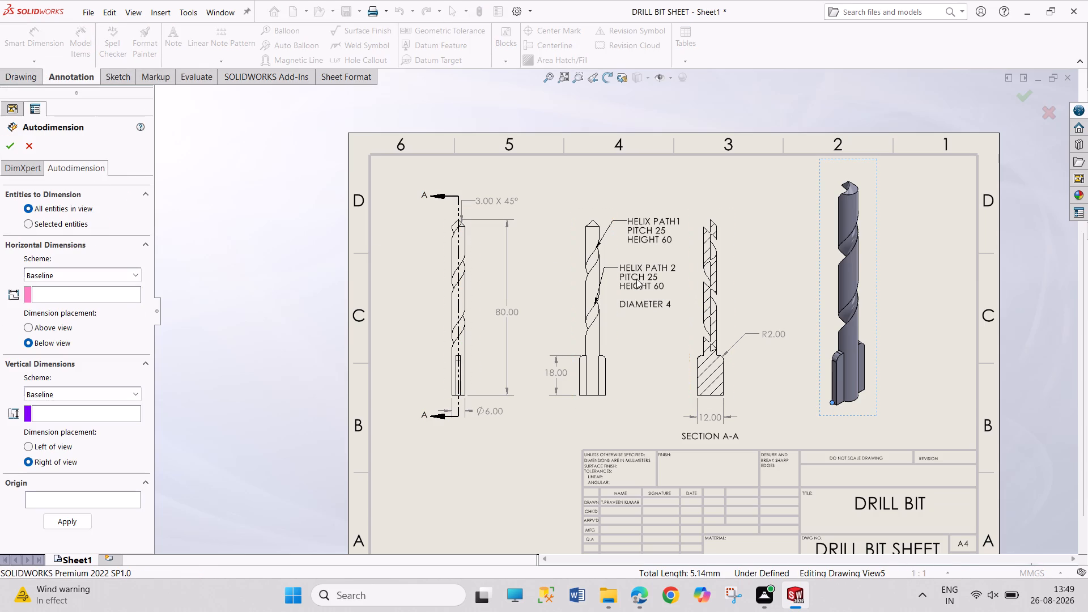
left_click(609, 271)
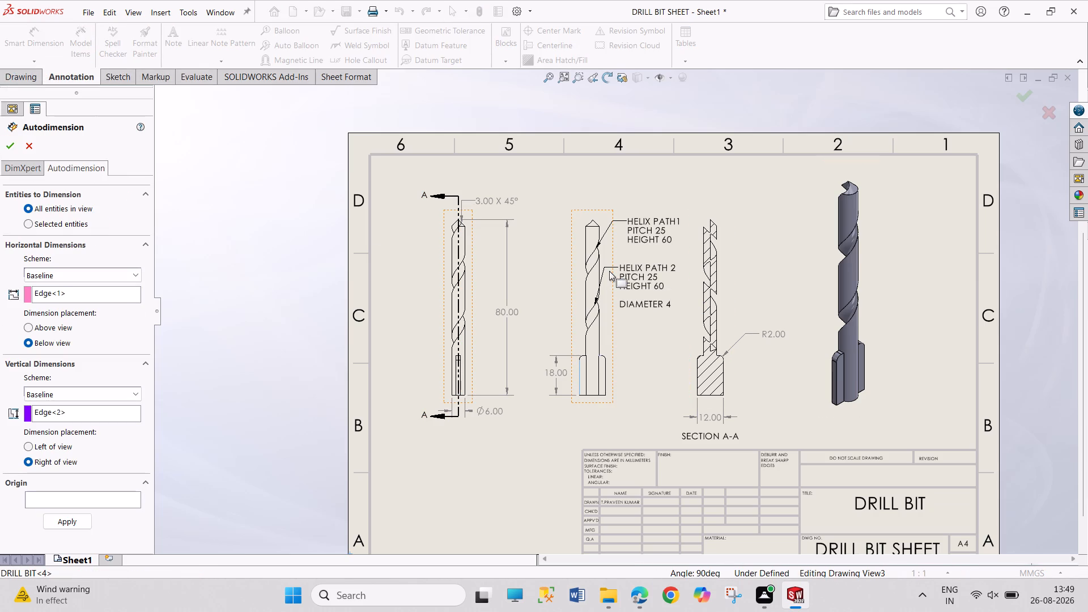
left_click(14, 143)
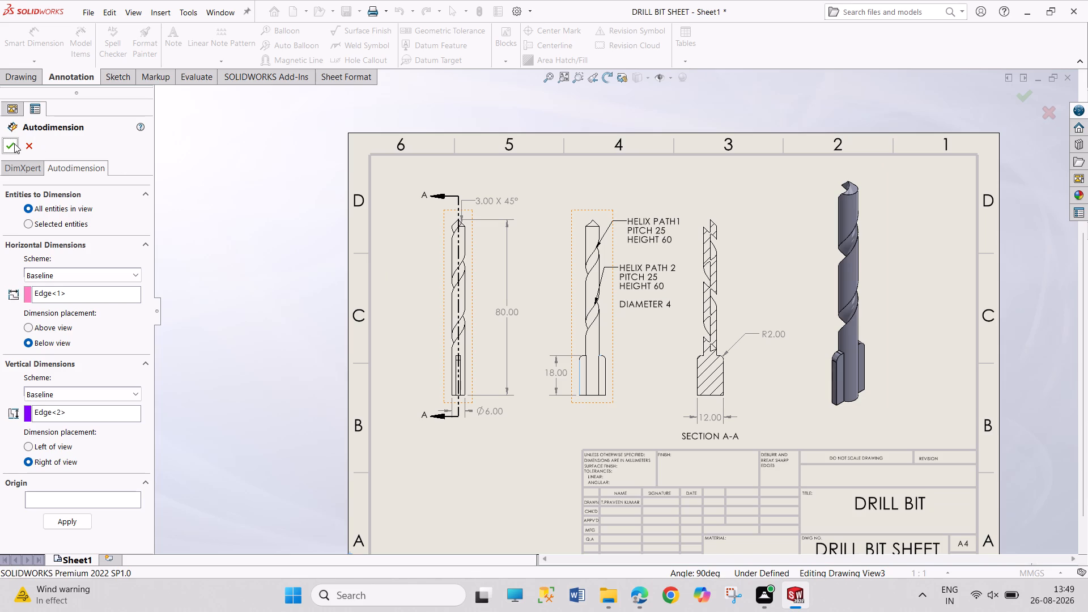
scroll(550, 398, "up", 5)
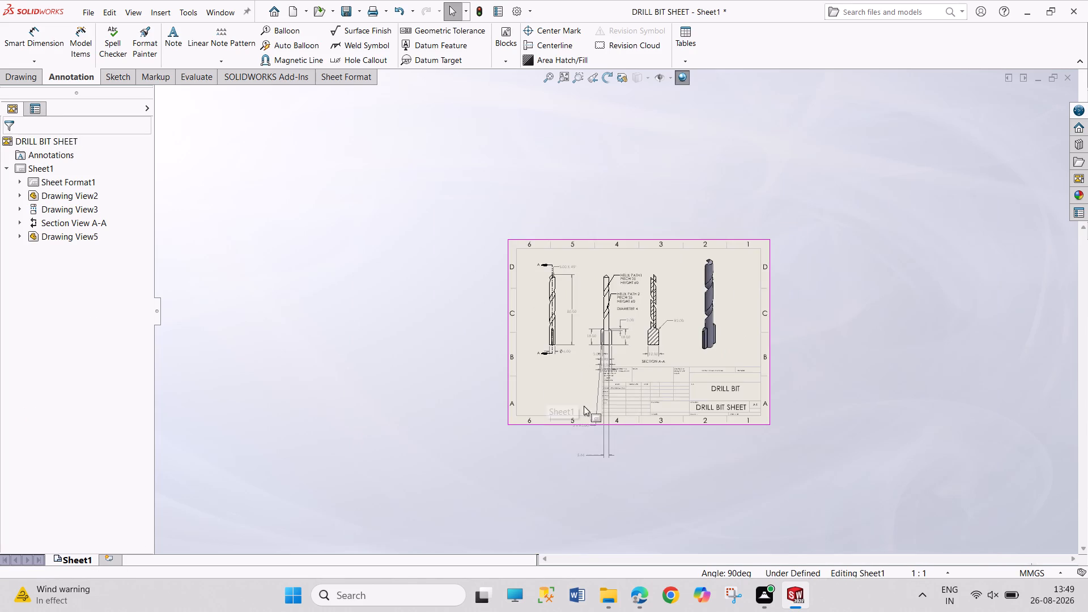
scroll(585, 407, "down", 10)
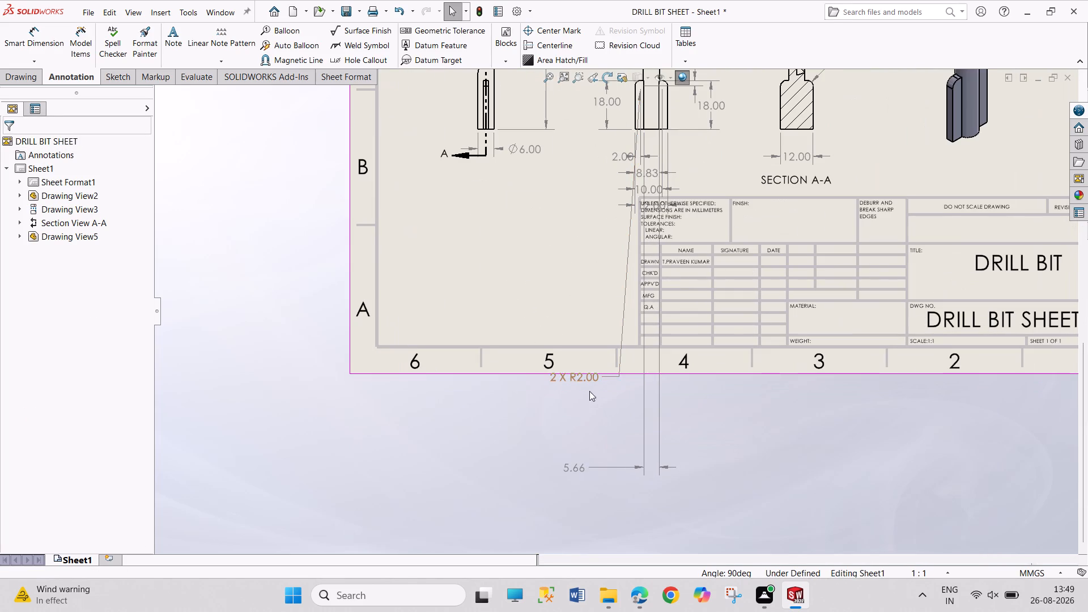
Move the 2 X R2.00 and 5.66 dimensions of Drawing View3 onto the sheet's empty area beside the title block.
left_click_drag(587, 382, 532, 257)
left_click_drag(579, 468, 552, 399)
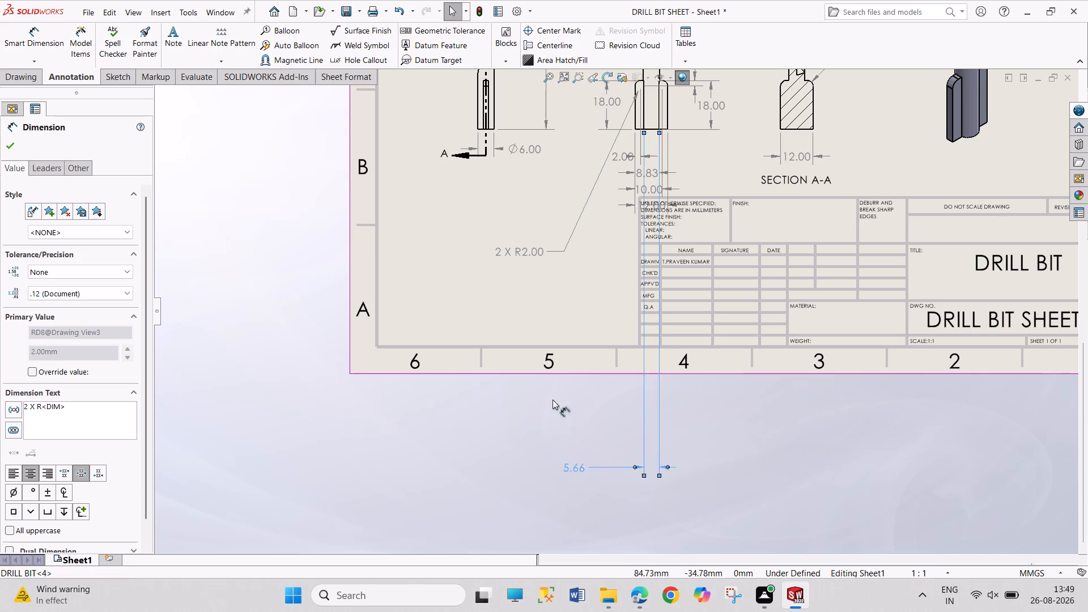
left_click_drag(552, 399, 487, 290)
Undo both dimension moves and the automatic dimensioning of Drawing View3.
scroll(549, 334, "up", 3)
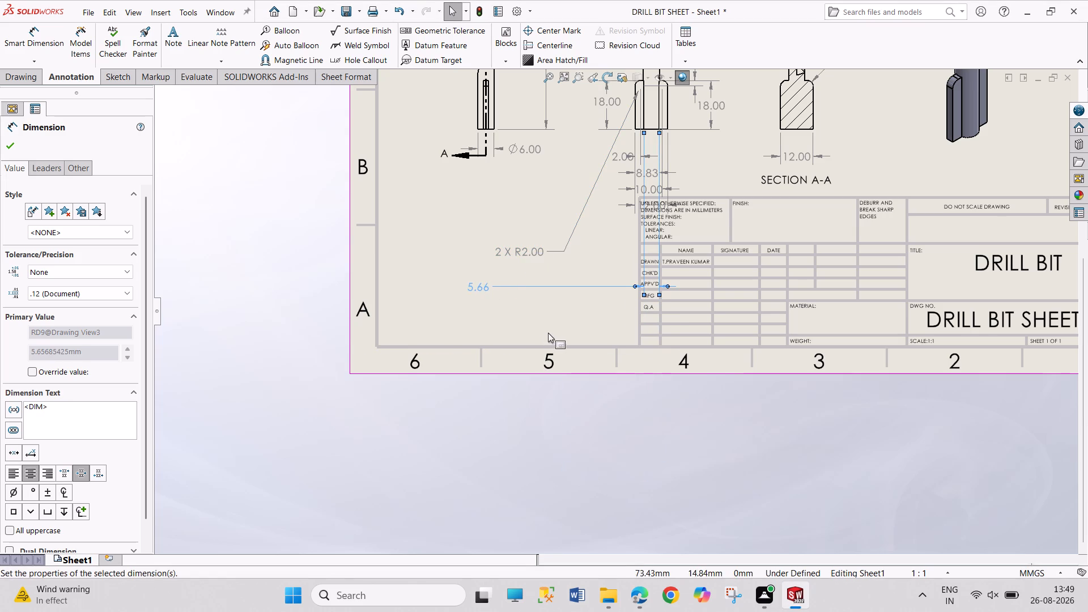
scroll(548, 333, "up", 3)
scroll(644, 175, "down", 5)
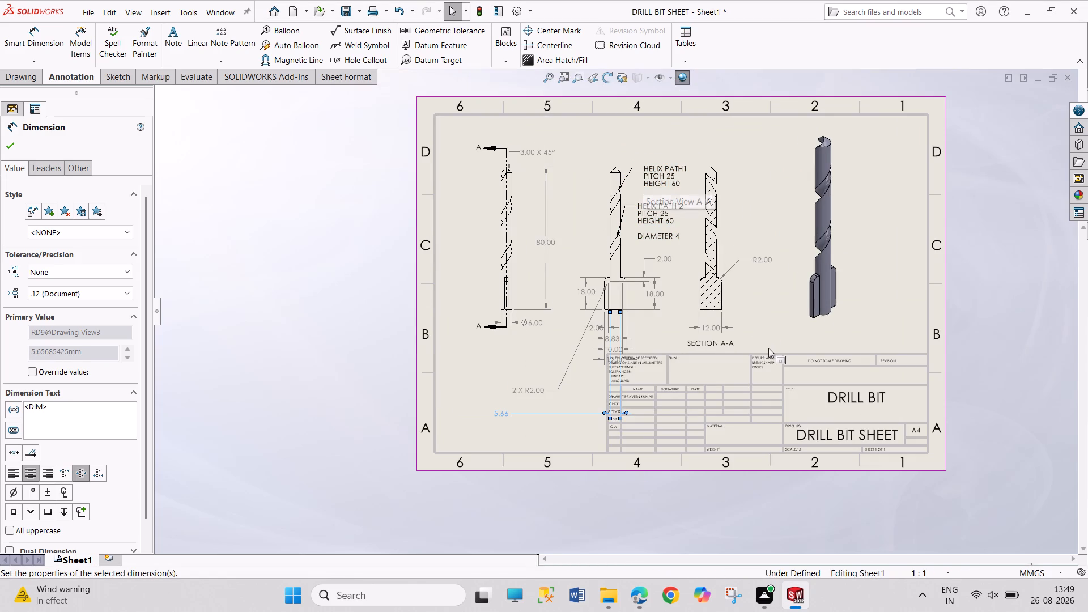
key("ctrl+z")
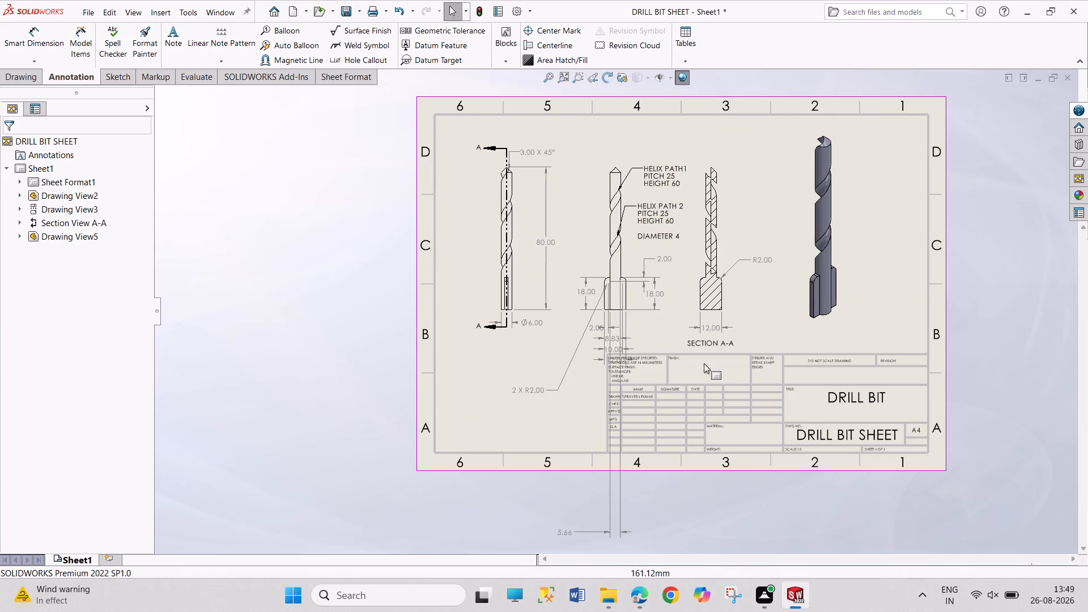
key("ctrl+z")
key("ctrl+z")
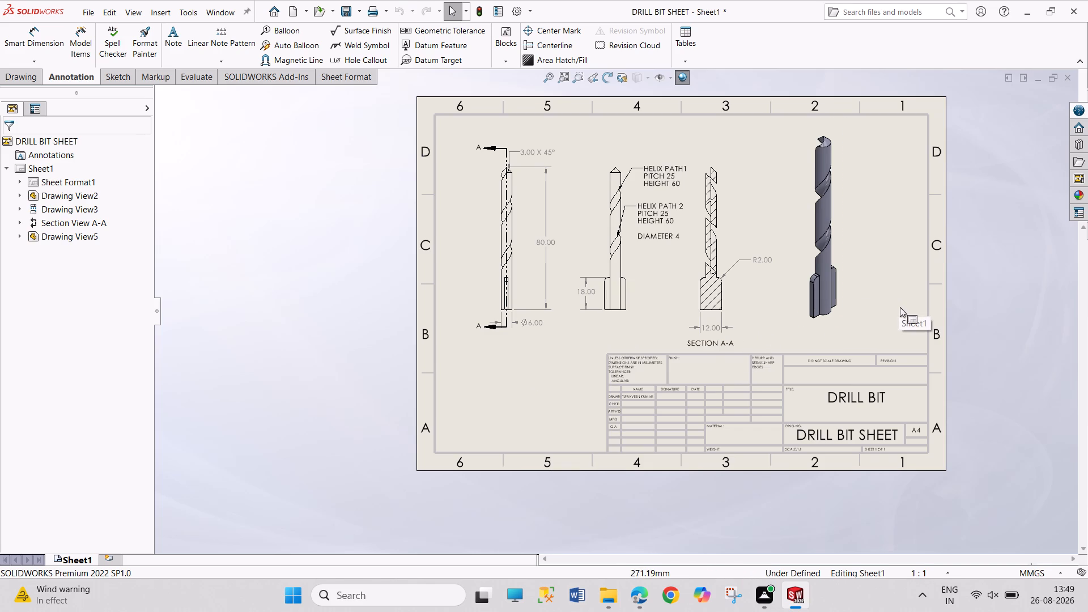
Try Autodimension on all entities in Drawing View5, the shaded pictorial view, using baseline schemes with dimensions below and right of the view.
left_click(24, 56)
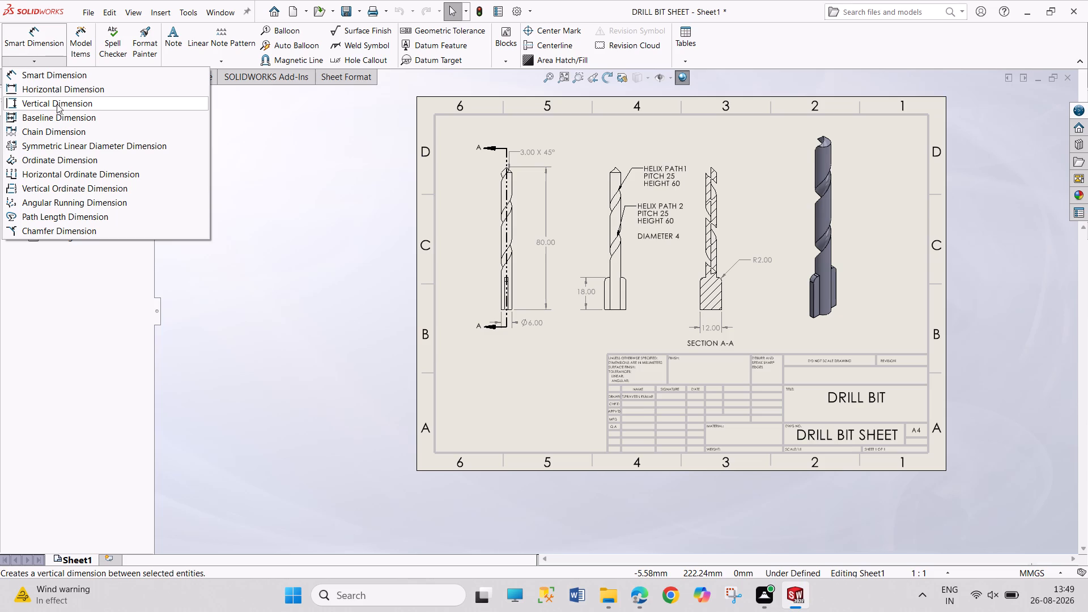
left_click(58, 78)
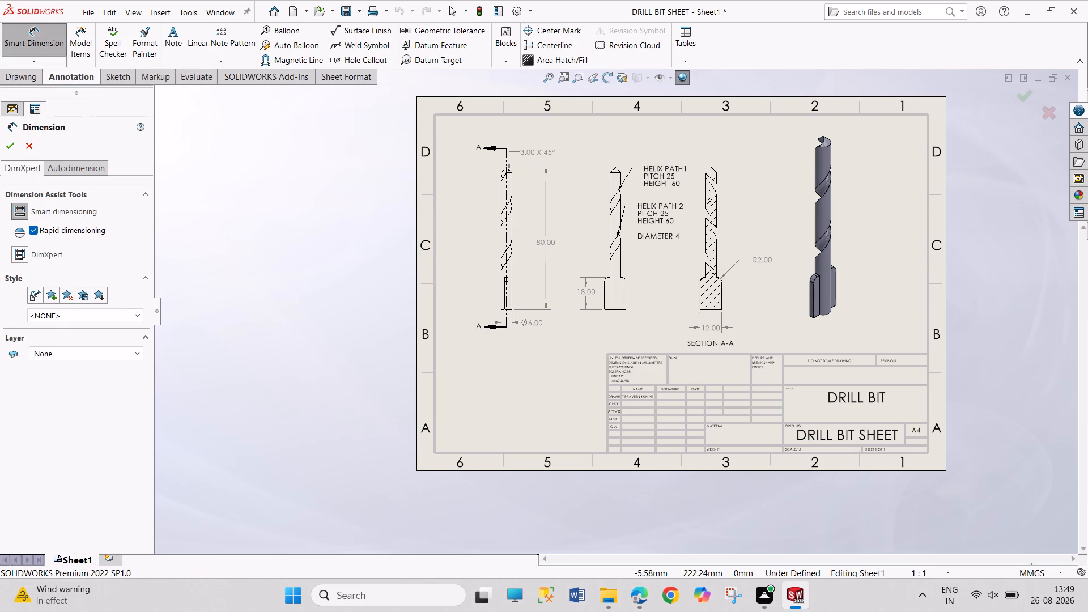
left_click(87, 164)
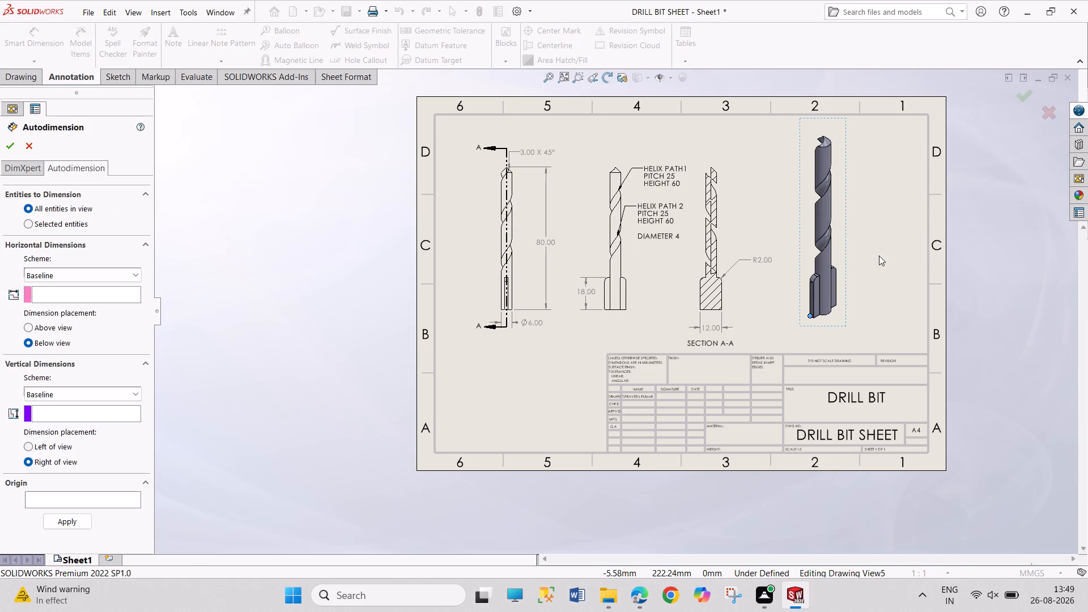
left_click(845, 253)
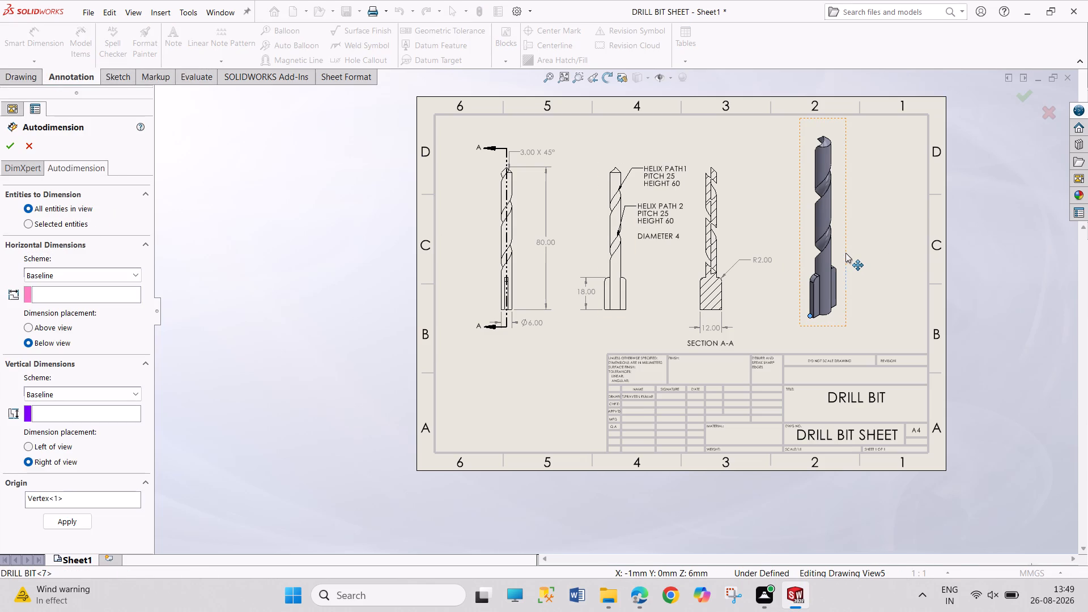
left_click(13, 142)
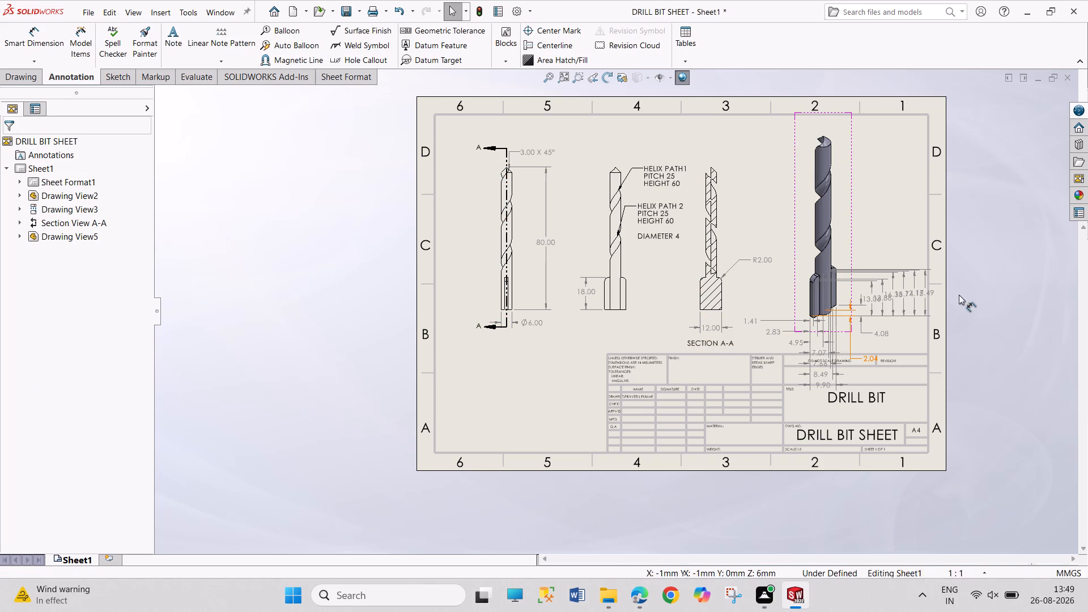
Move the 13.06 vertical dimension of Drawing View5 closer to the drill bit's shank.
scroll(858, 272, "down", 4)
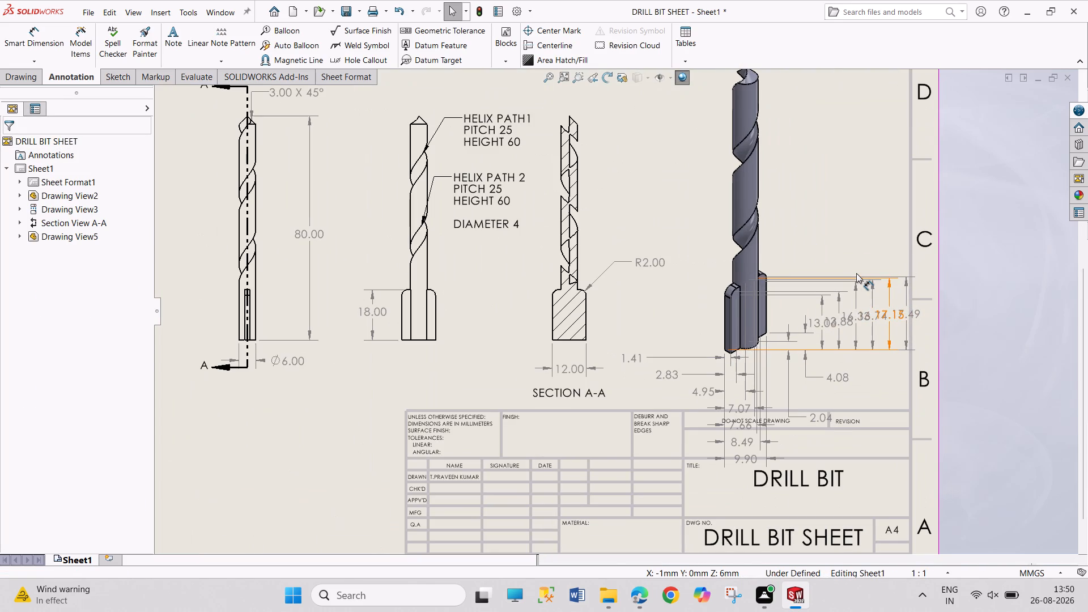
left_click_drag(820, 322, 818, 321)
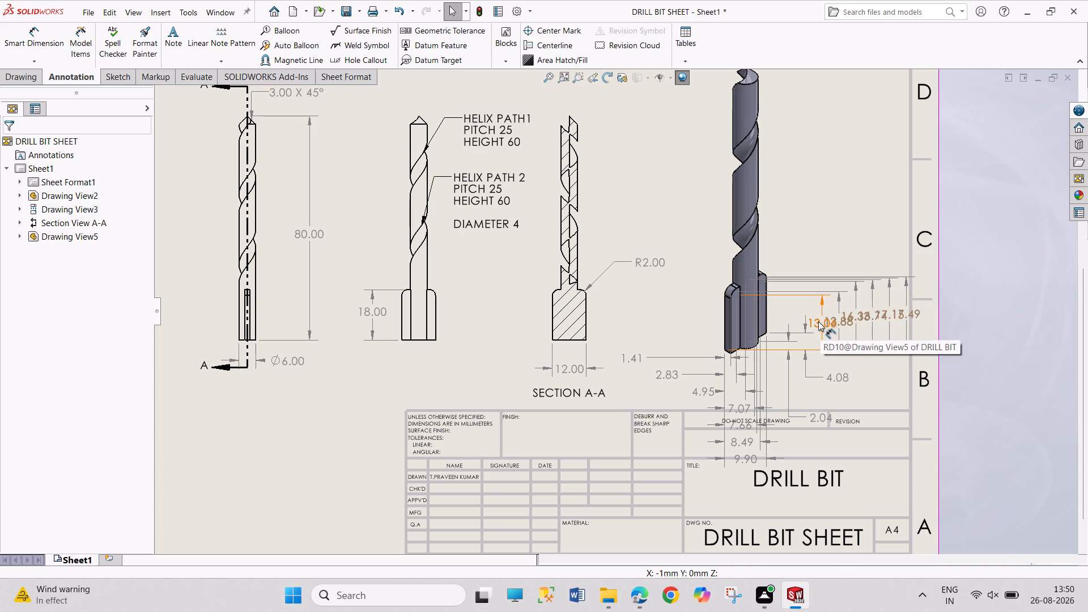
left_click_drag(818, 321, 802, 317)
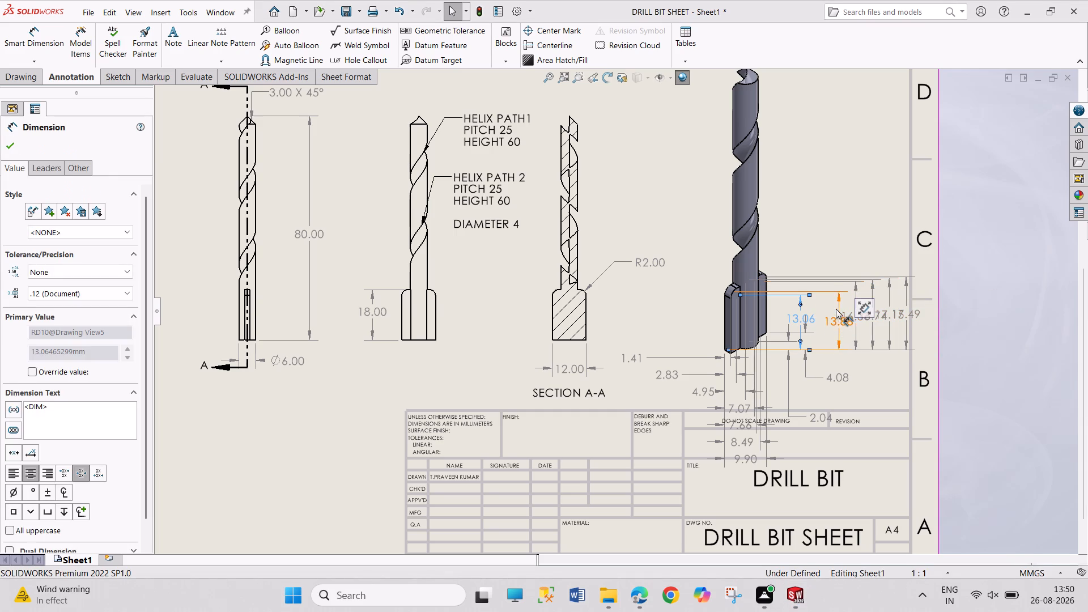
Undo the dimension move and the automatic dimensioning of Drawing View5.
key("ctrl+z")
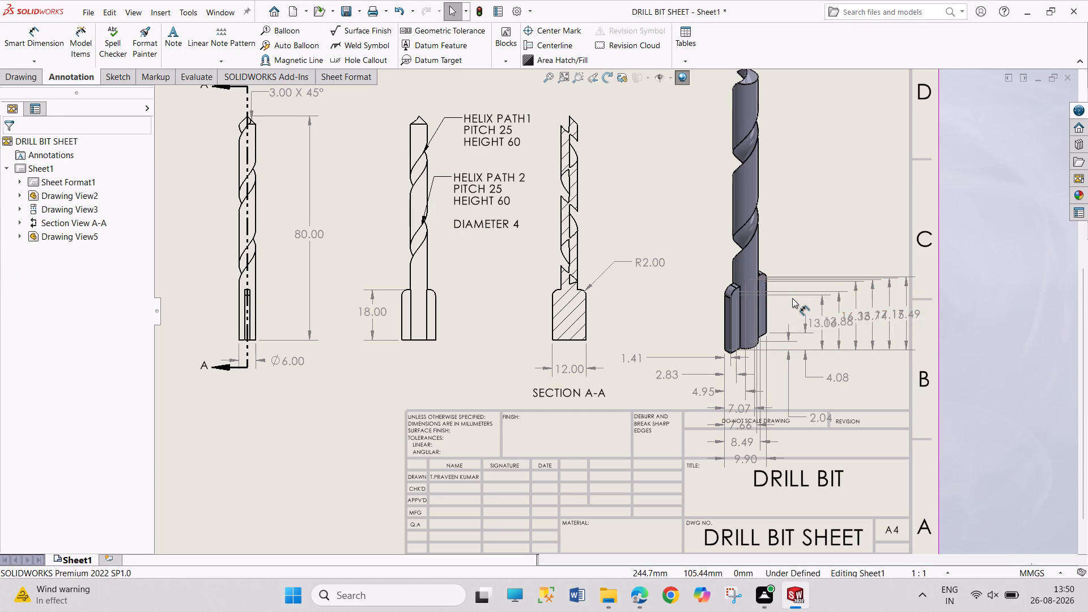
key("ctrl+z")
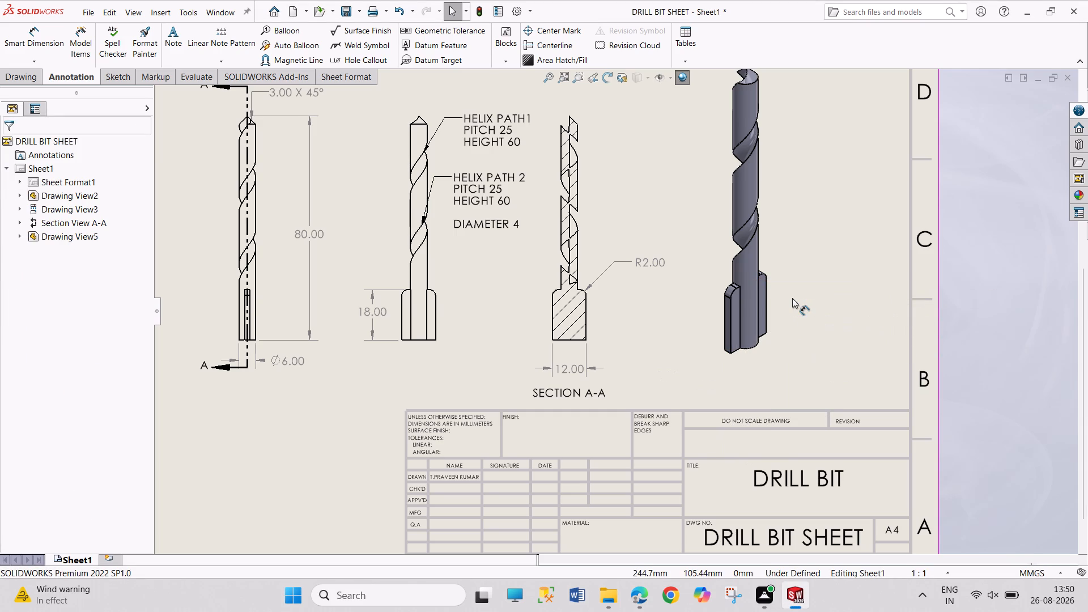
Save the drill bit drawing.
key("ctrl+s")
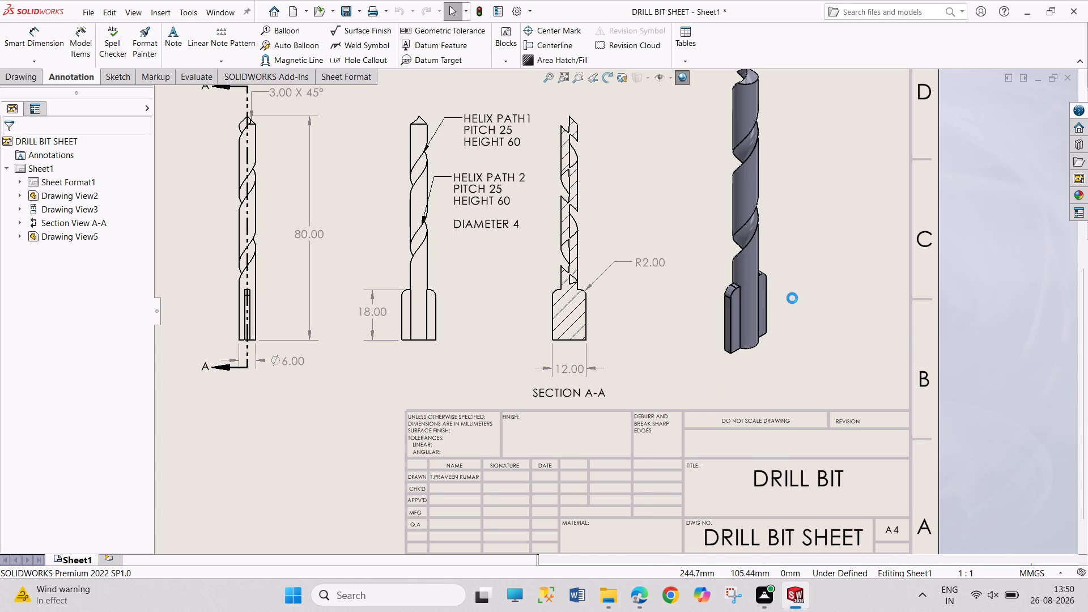
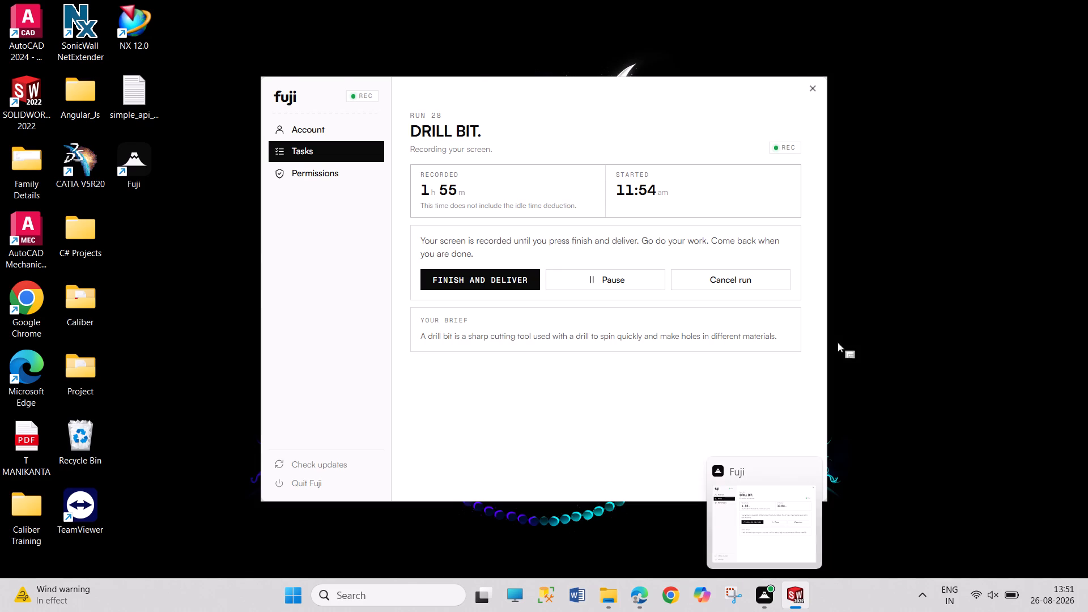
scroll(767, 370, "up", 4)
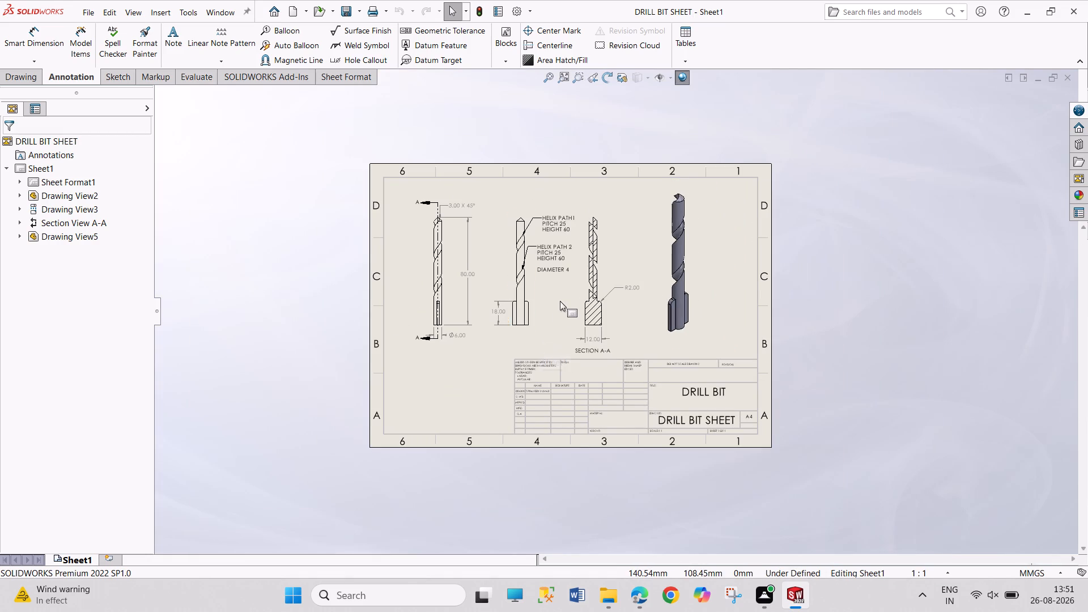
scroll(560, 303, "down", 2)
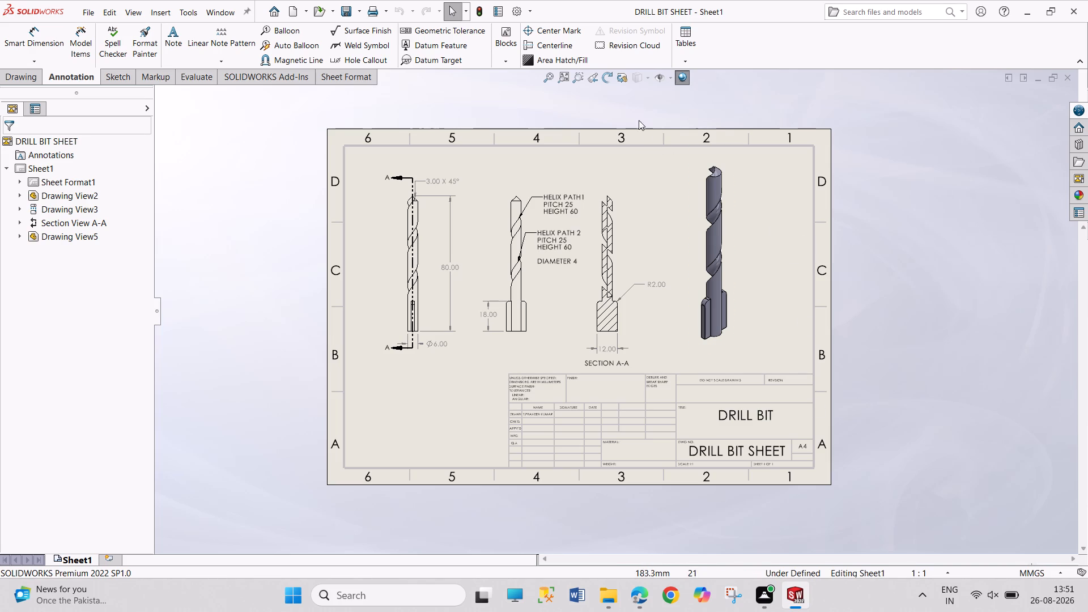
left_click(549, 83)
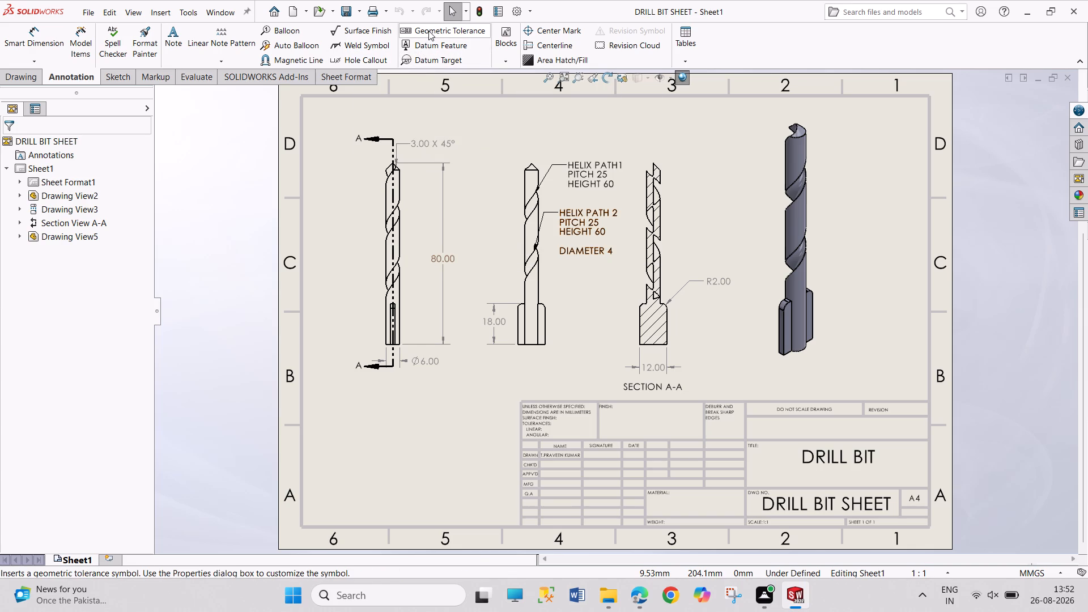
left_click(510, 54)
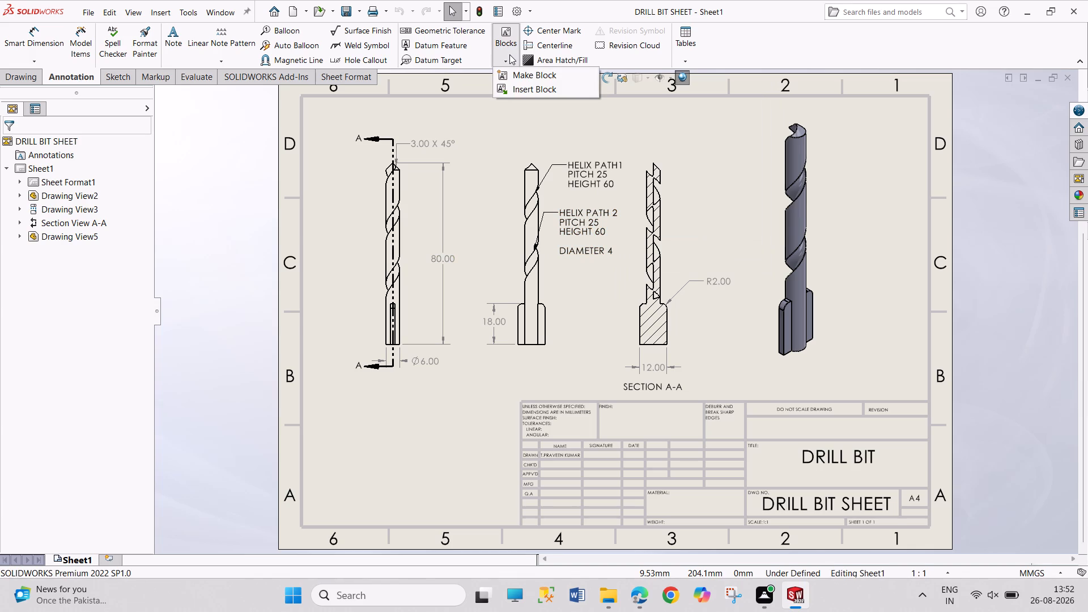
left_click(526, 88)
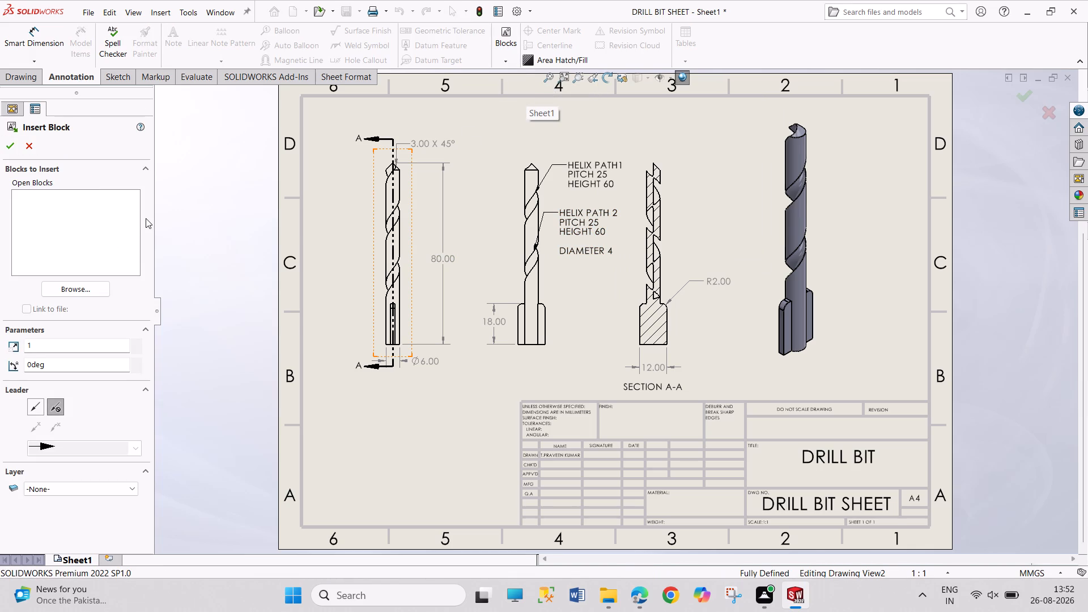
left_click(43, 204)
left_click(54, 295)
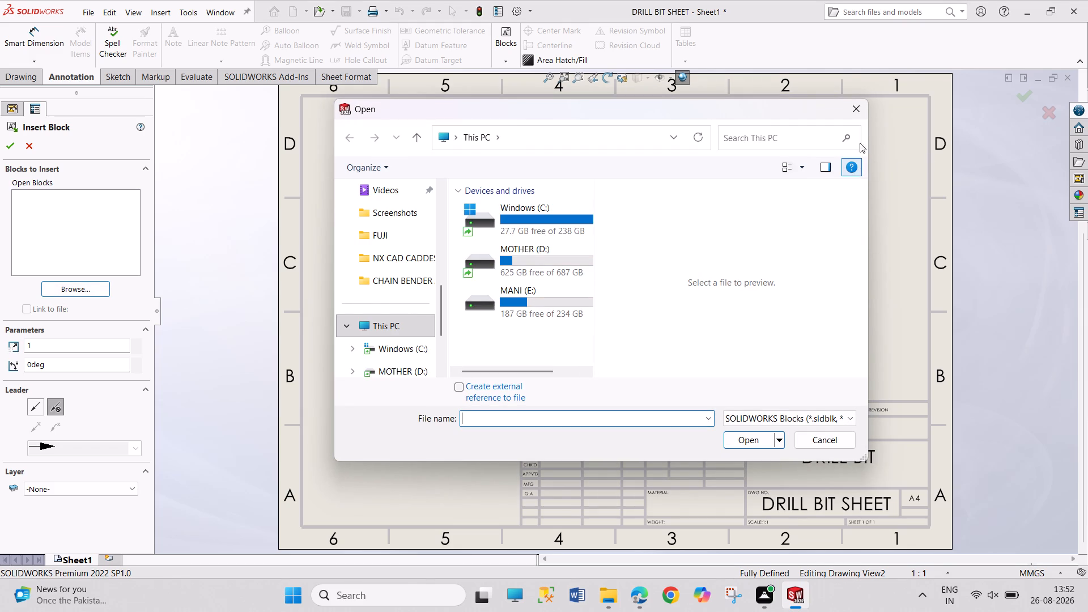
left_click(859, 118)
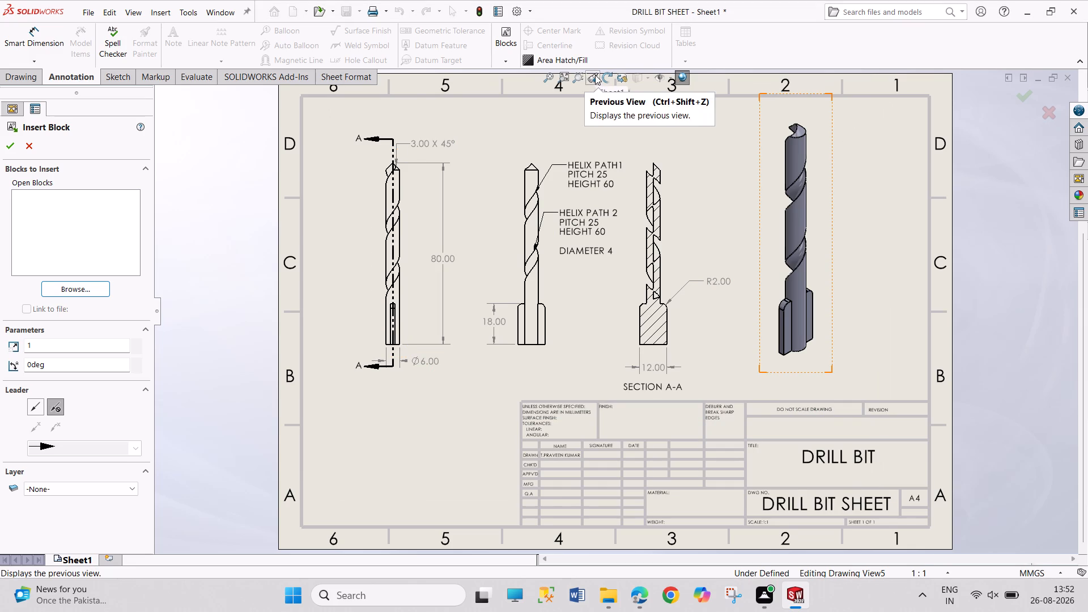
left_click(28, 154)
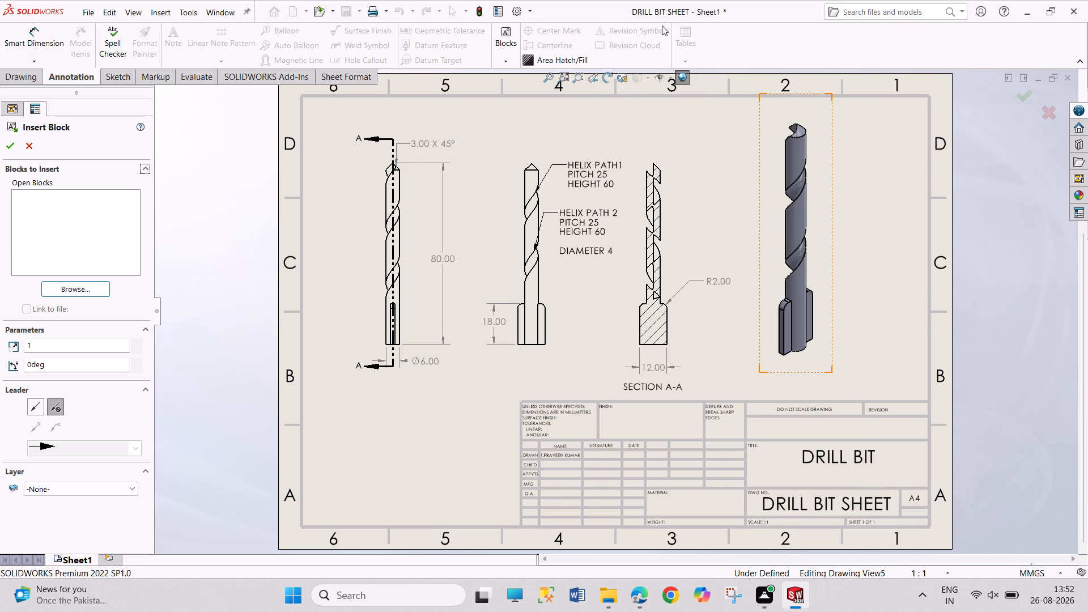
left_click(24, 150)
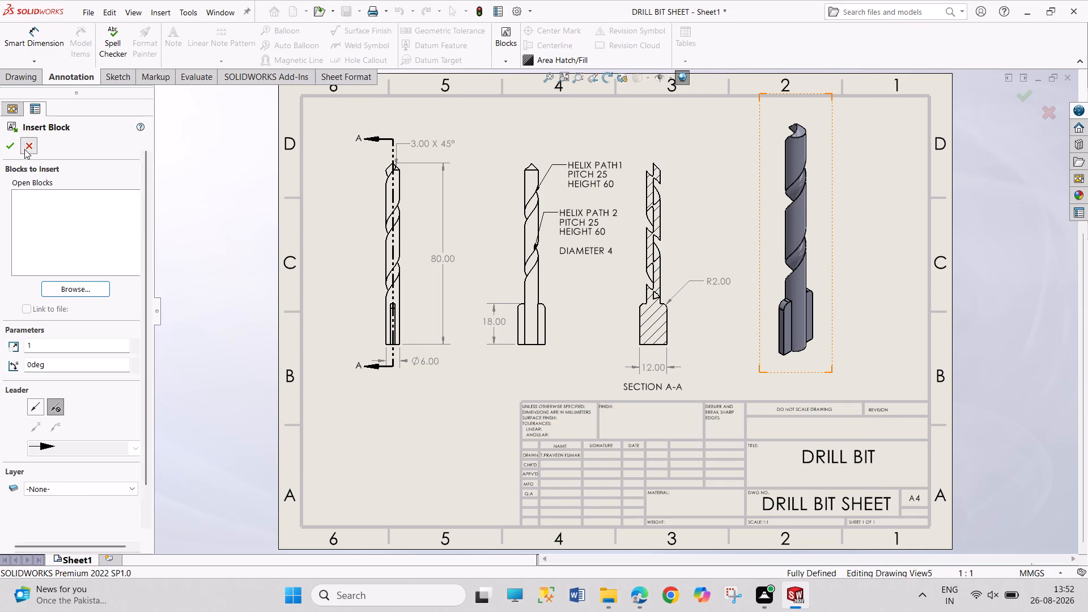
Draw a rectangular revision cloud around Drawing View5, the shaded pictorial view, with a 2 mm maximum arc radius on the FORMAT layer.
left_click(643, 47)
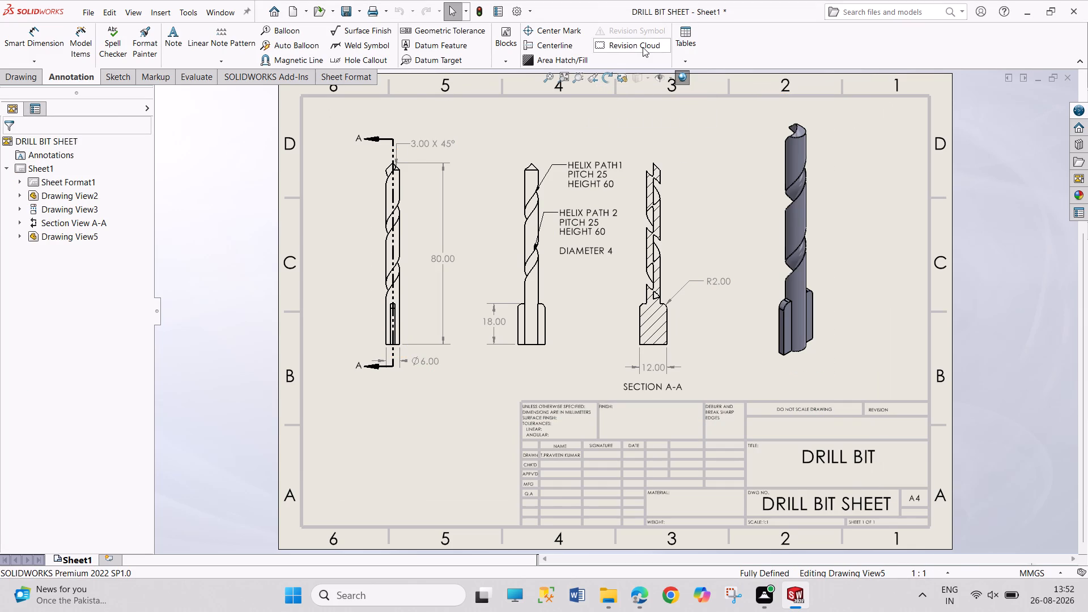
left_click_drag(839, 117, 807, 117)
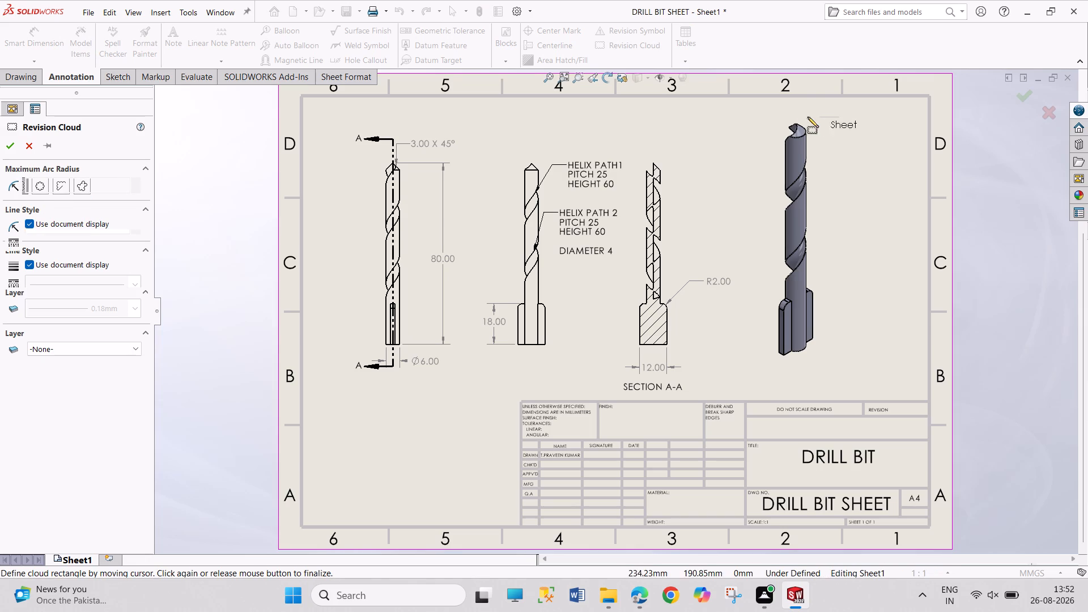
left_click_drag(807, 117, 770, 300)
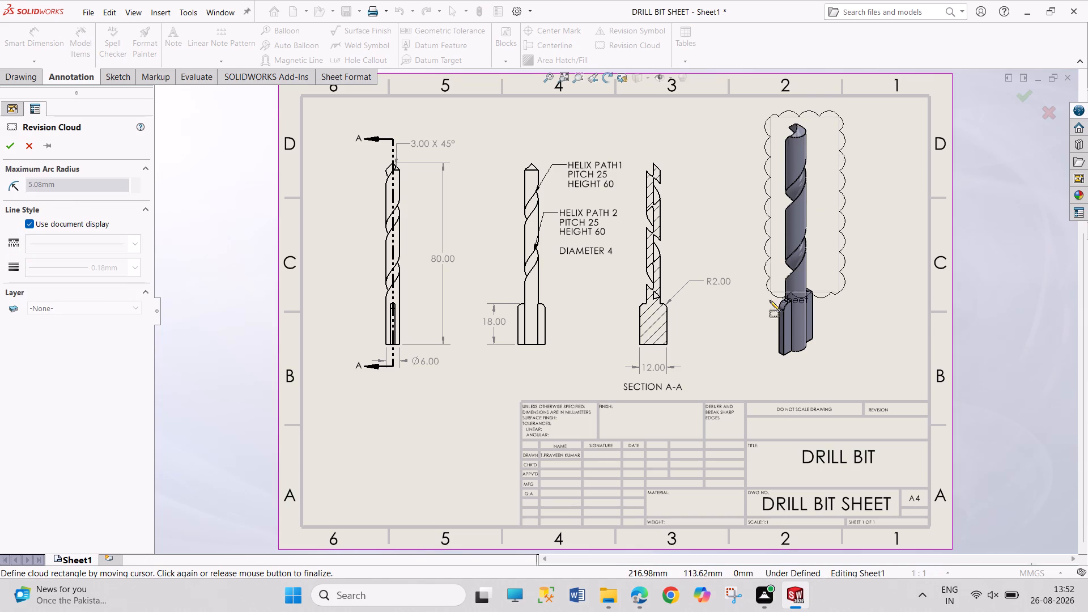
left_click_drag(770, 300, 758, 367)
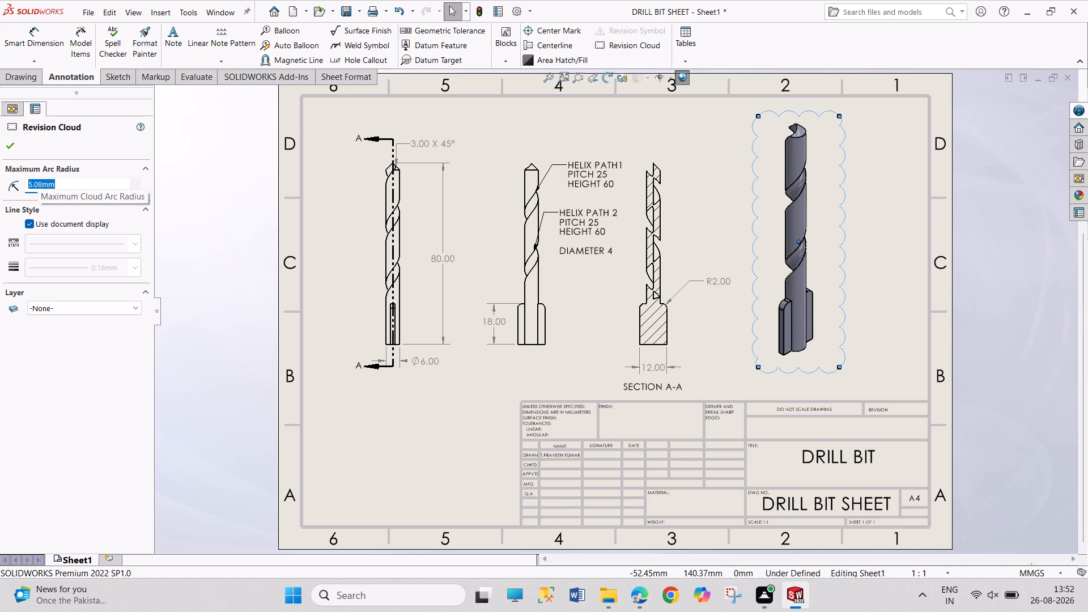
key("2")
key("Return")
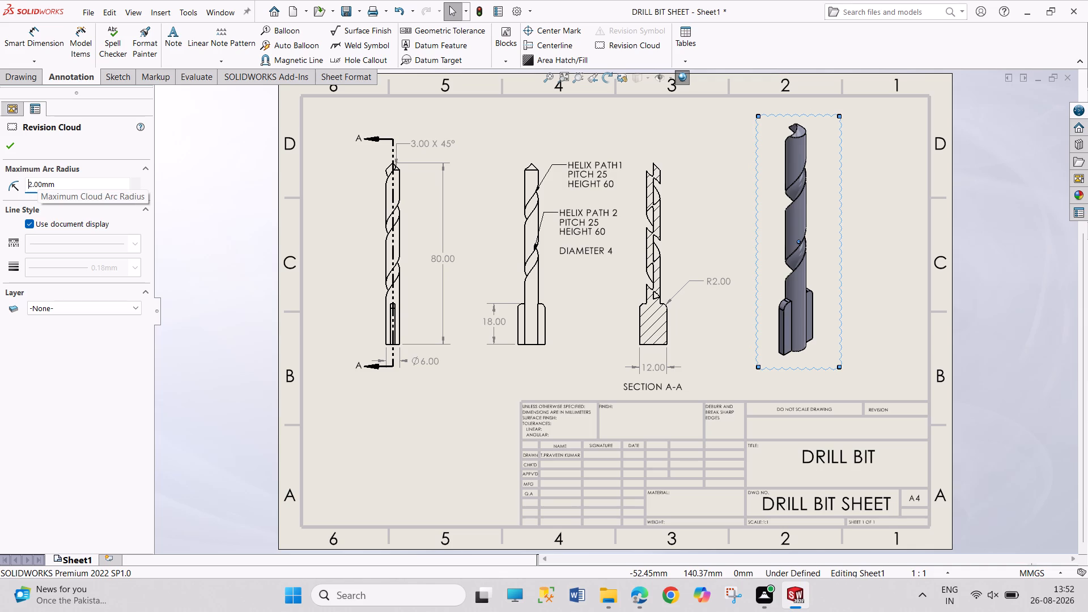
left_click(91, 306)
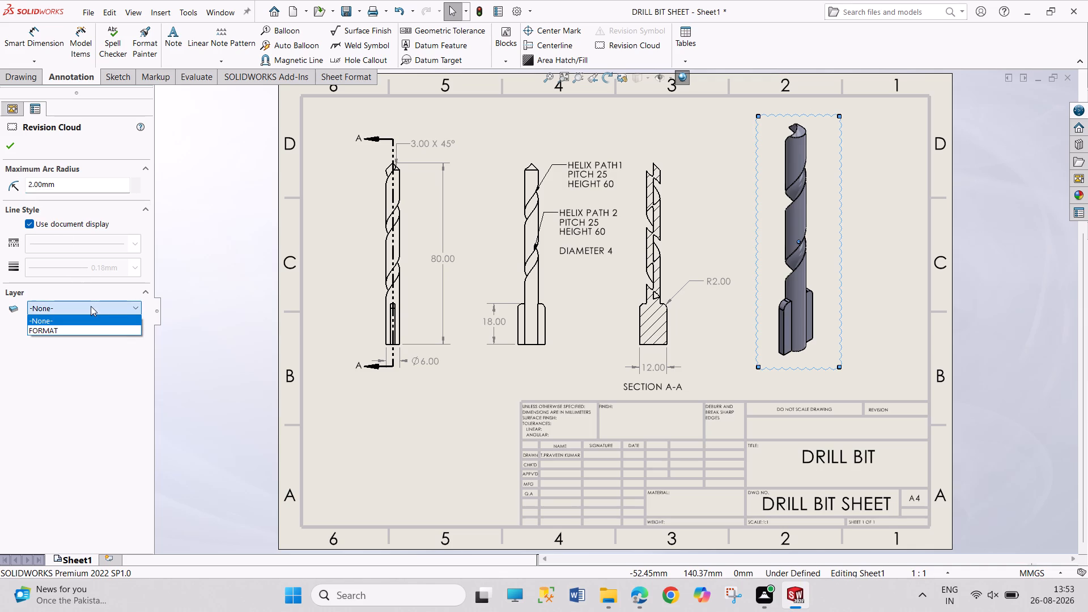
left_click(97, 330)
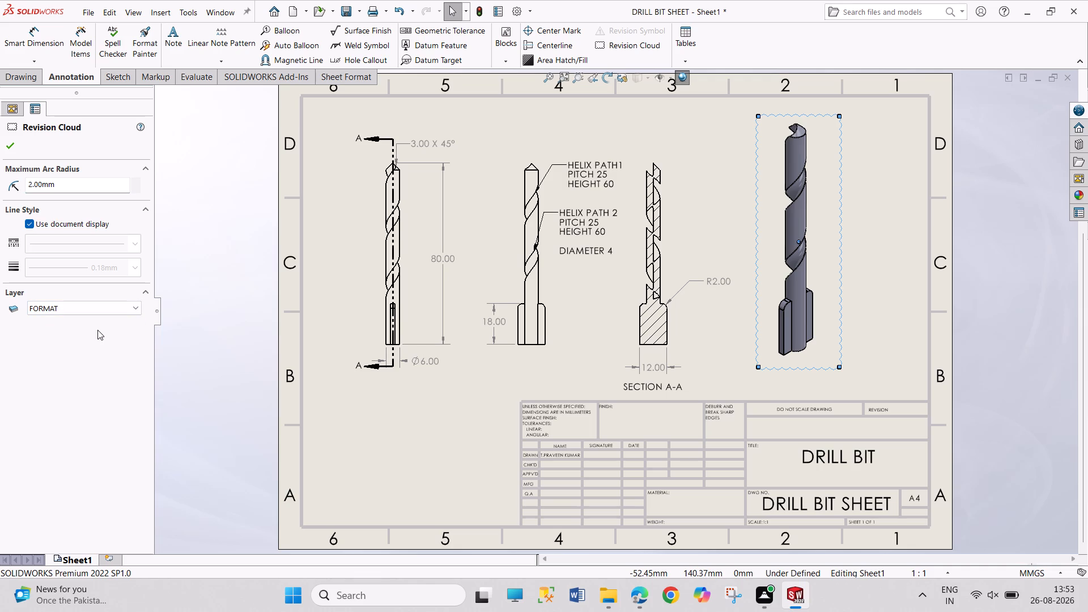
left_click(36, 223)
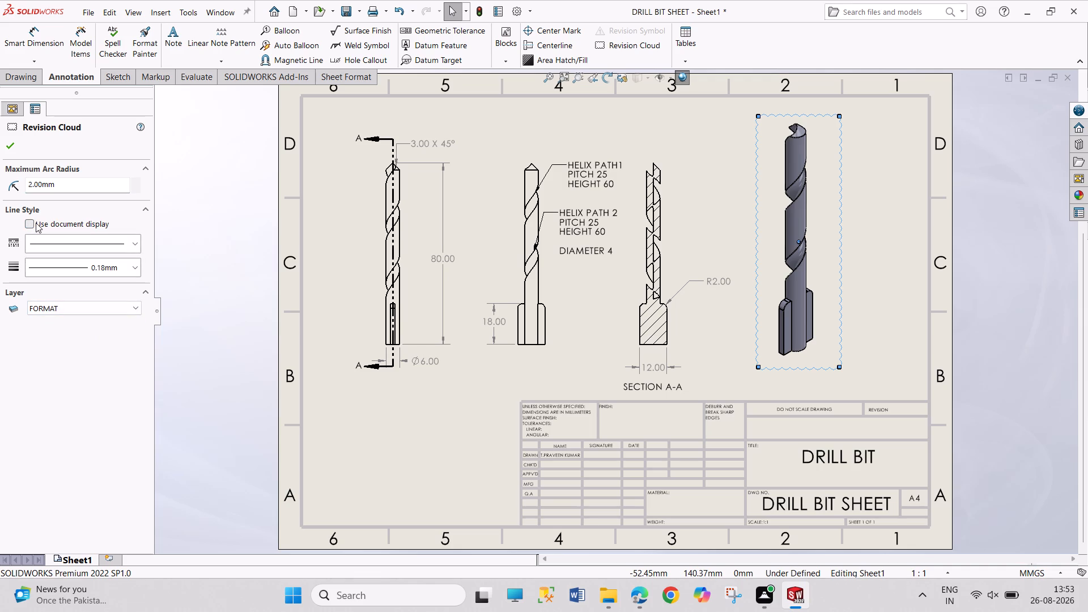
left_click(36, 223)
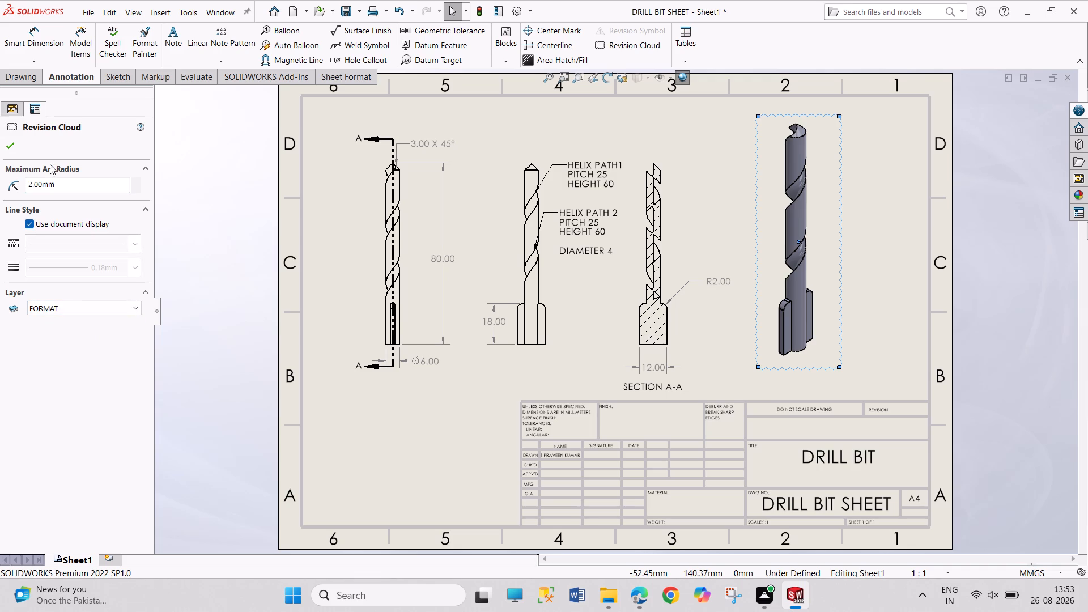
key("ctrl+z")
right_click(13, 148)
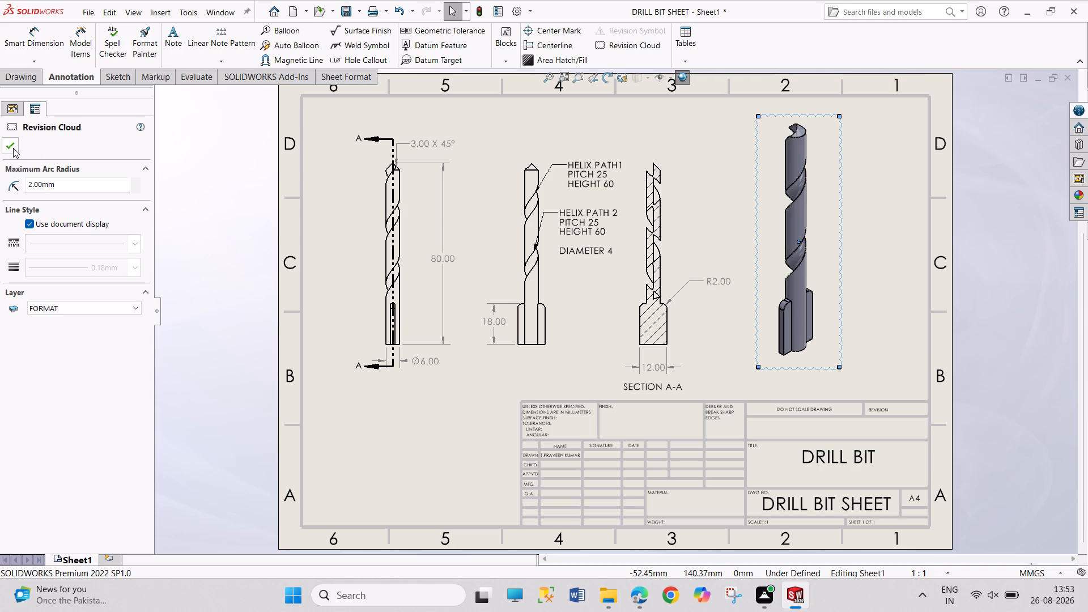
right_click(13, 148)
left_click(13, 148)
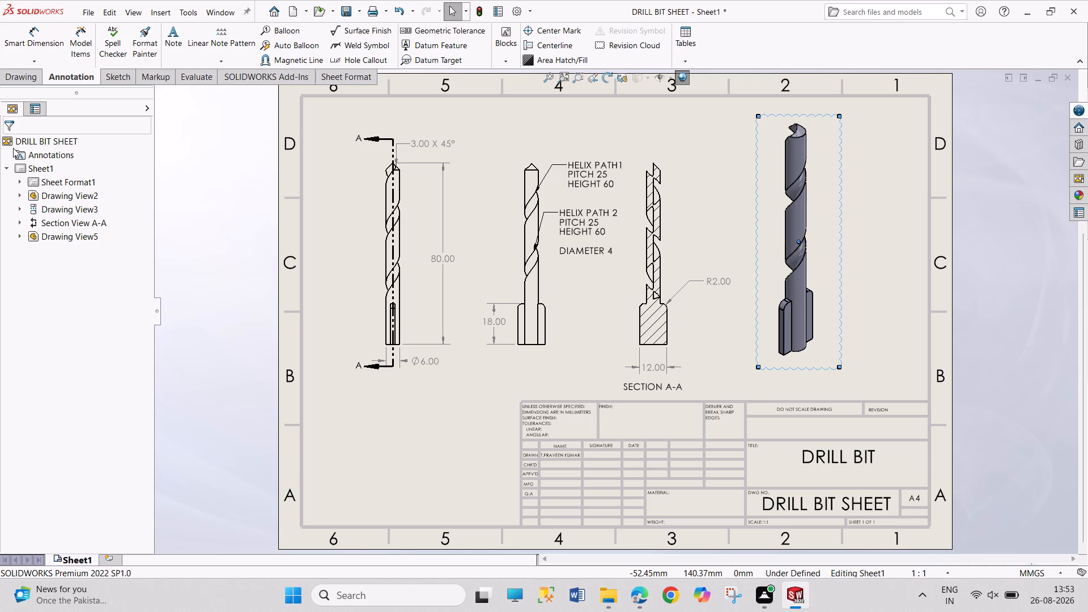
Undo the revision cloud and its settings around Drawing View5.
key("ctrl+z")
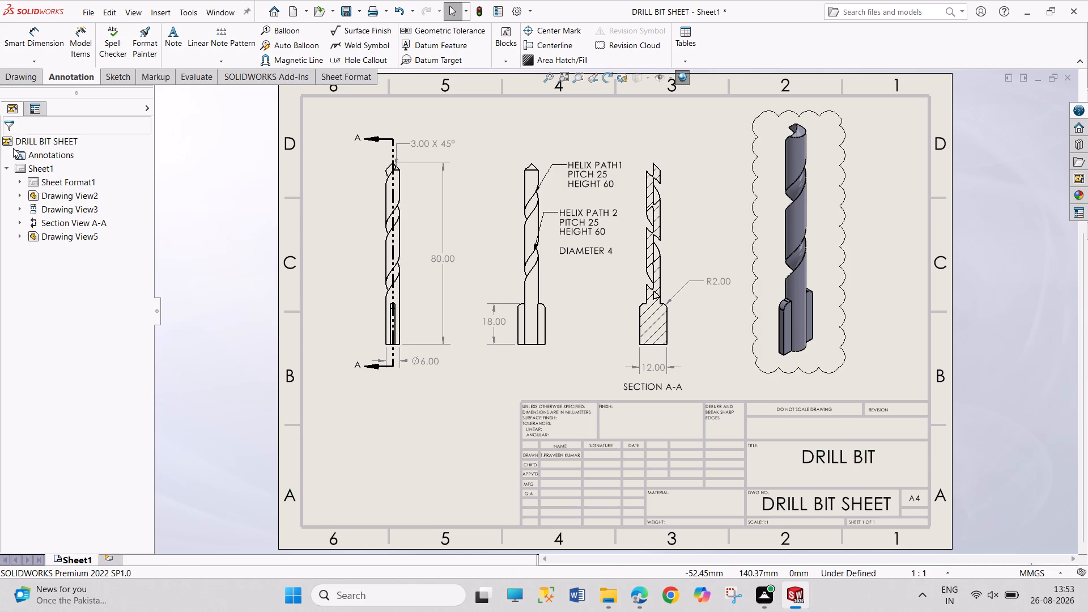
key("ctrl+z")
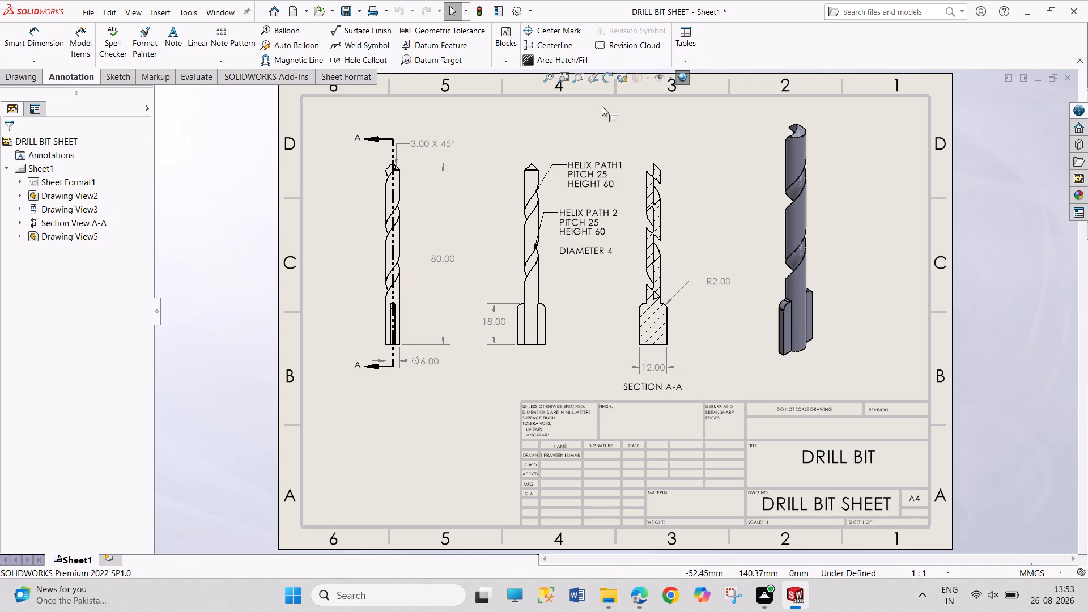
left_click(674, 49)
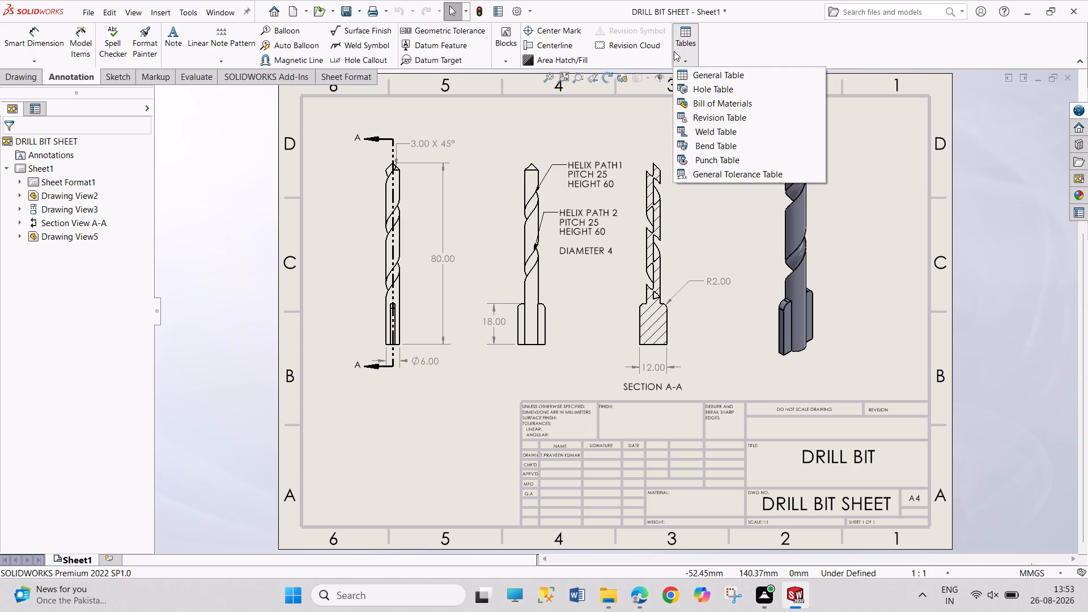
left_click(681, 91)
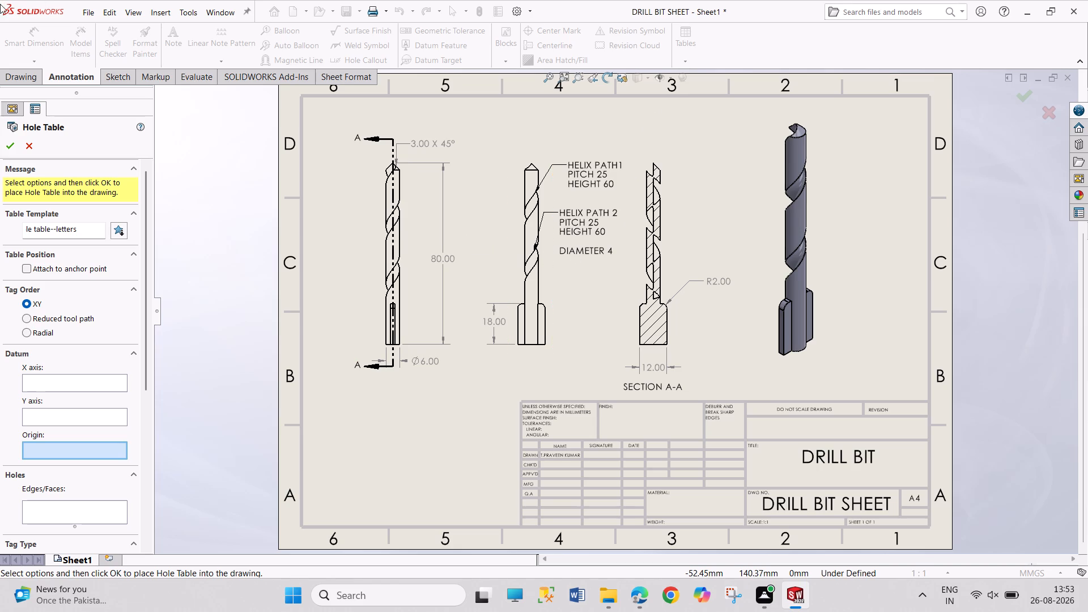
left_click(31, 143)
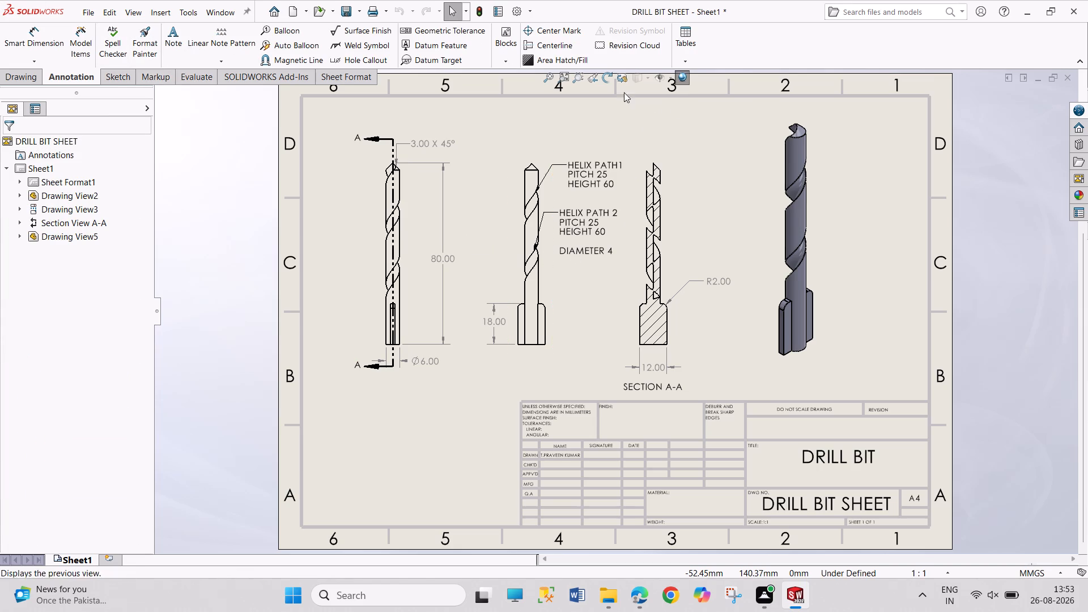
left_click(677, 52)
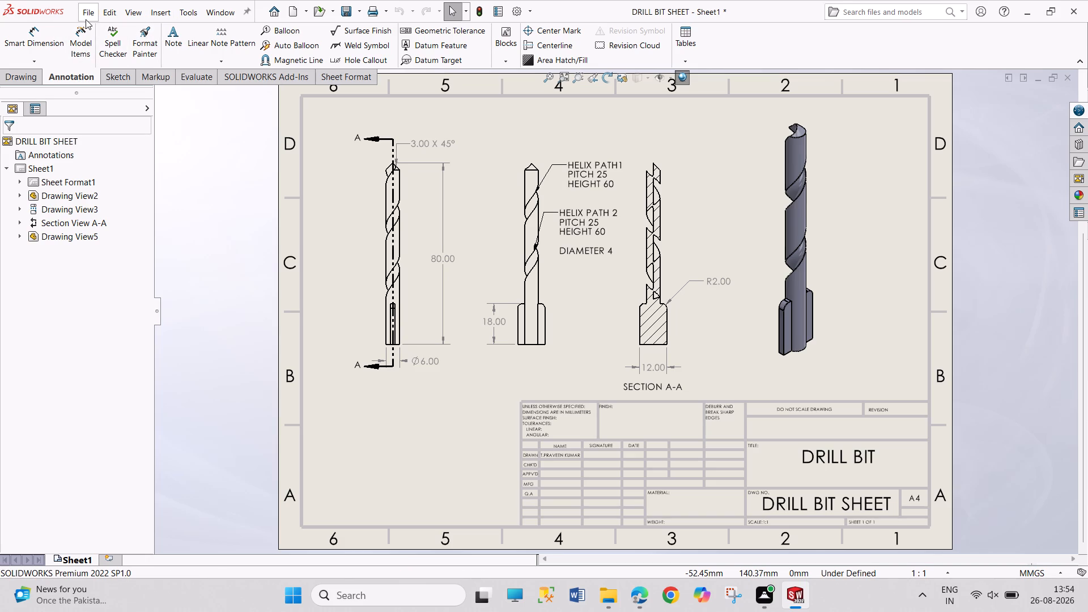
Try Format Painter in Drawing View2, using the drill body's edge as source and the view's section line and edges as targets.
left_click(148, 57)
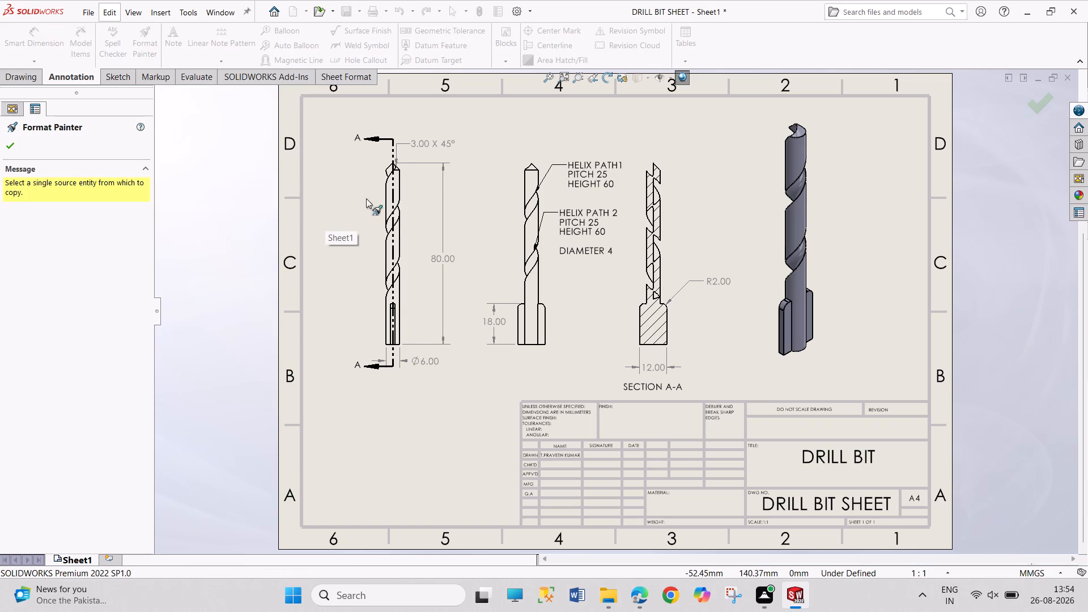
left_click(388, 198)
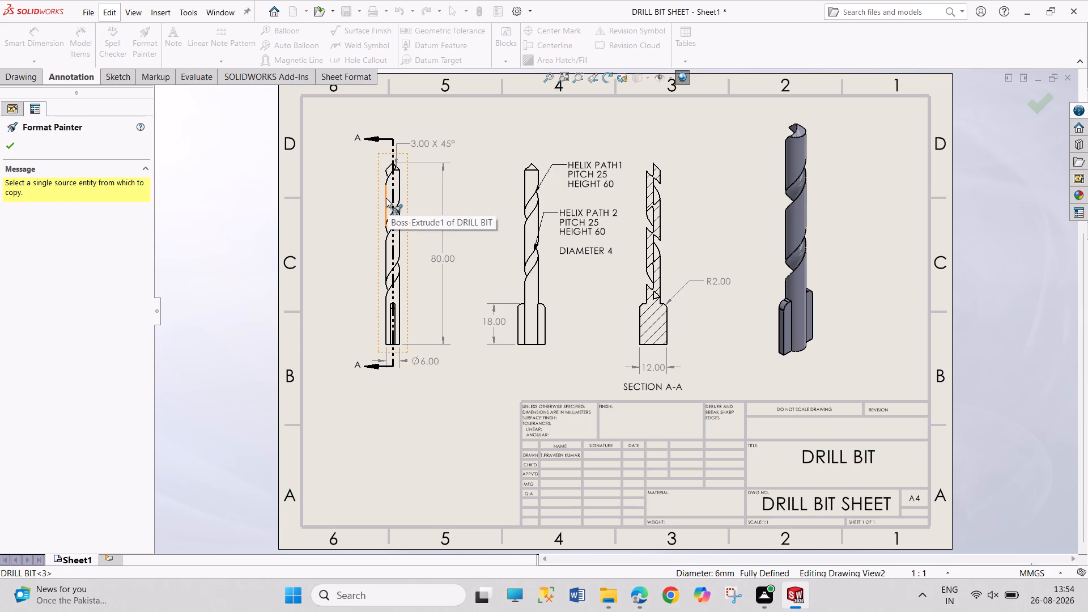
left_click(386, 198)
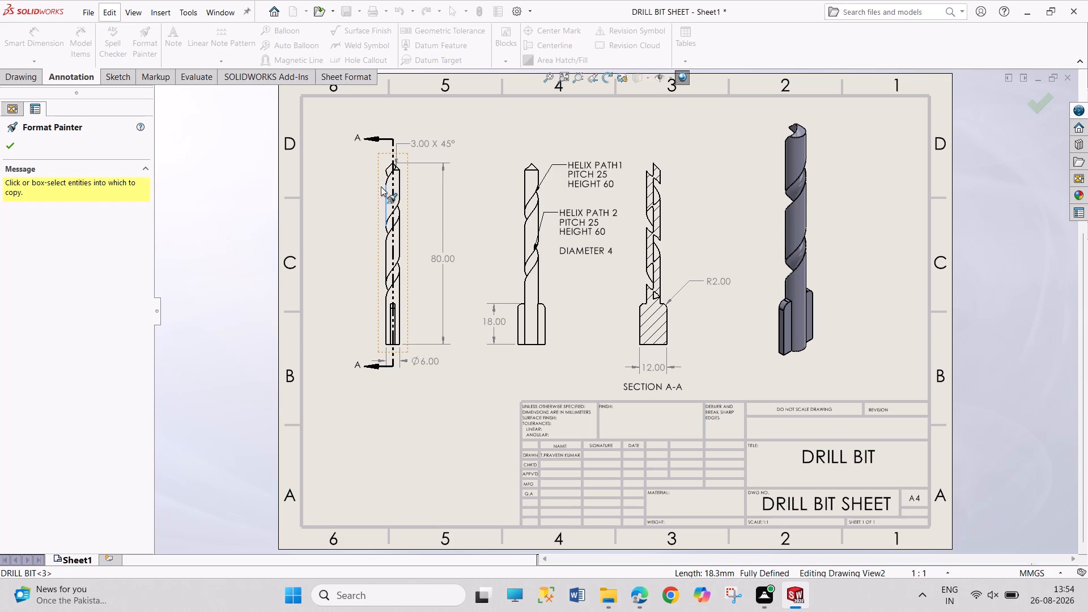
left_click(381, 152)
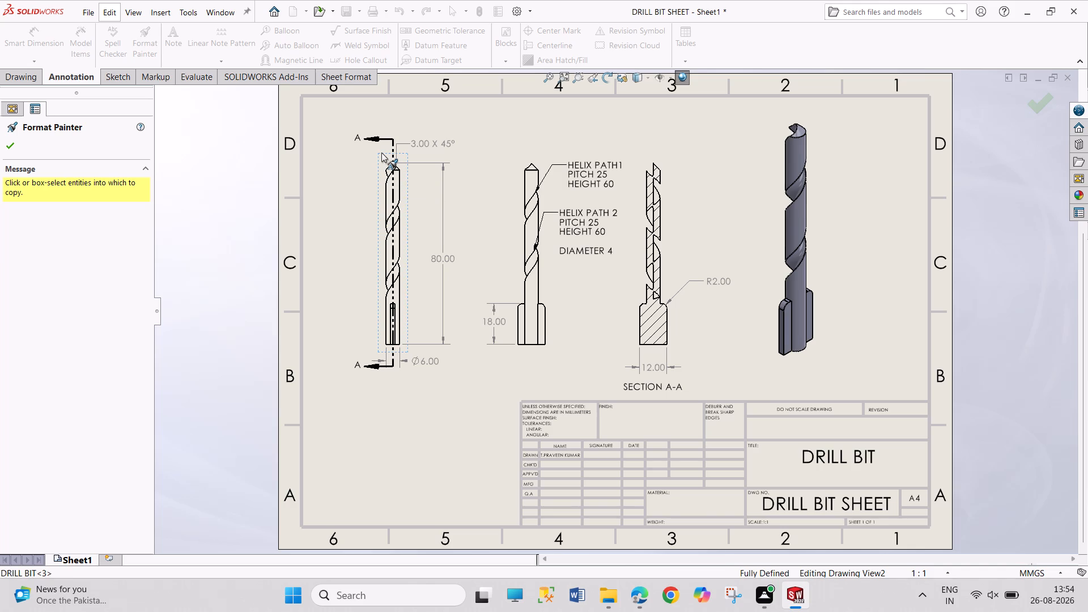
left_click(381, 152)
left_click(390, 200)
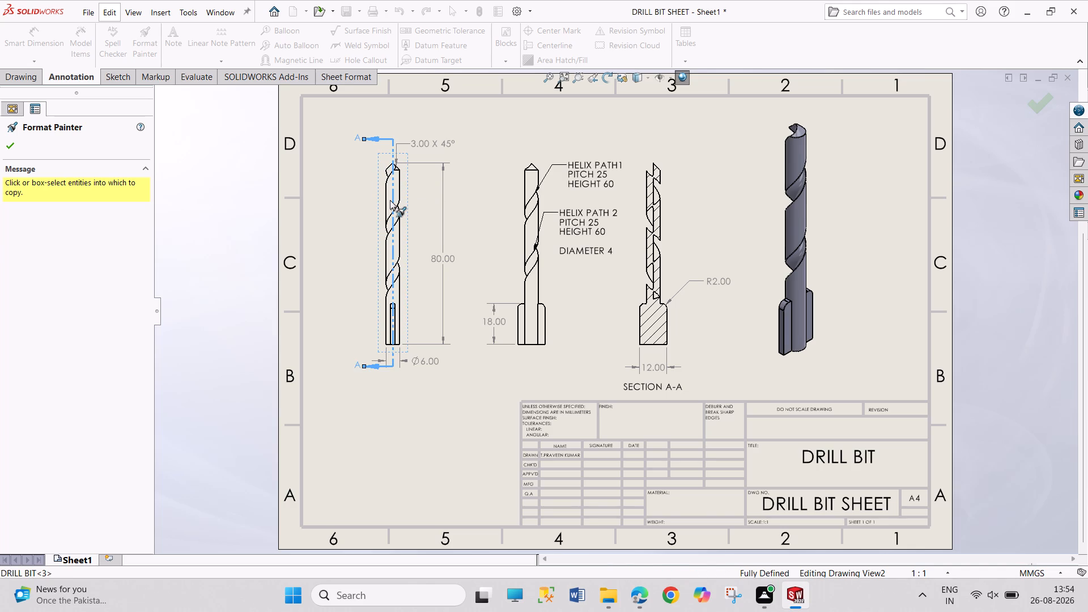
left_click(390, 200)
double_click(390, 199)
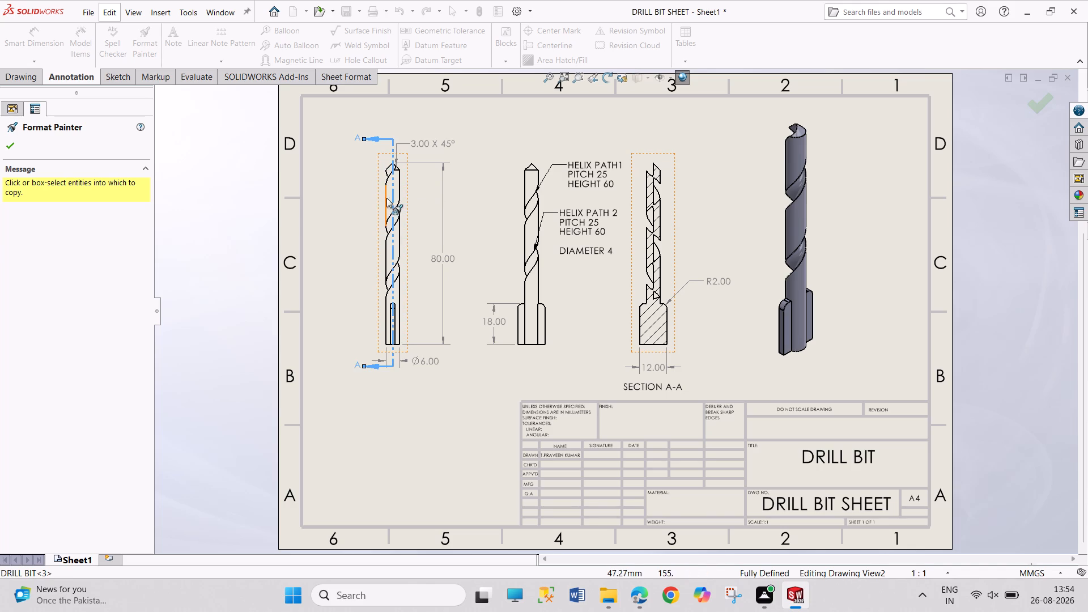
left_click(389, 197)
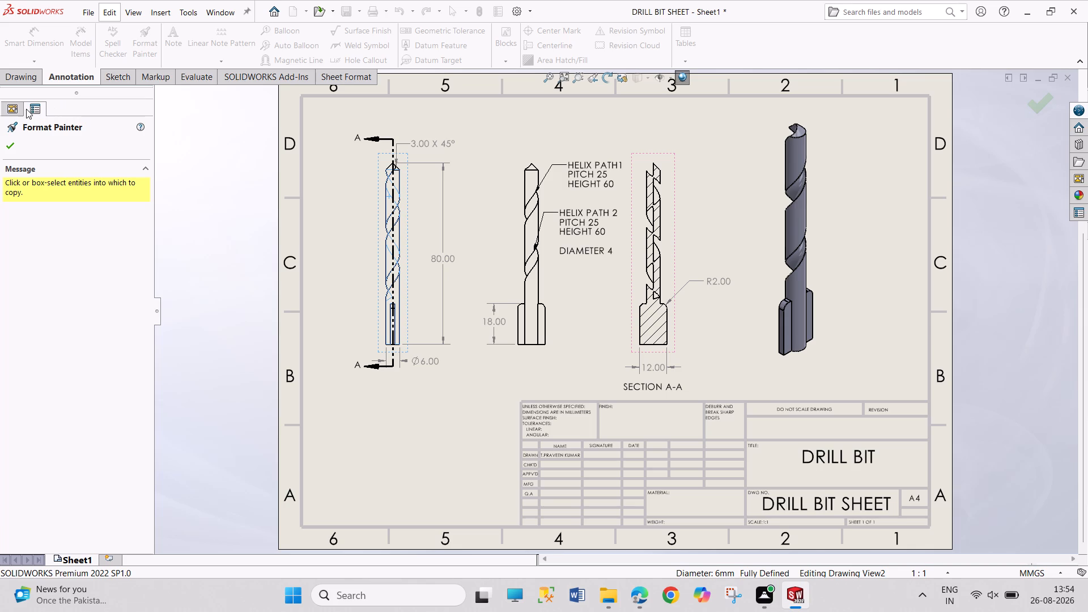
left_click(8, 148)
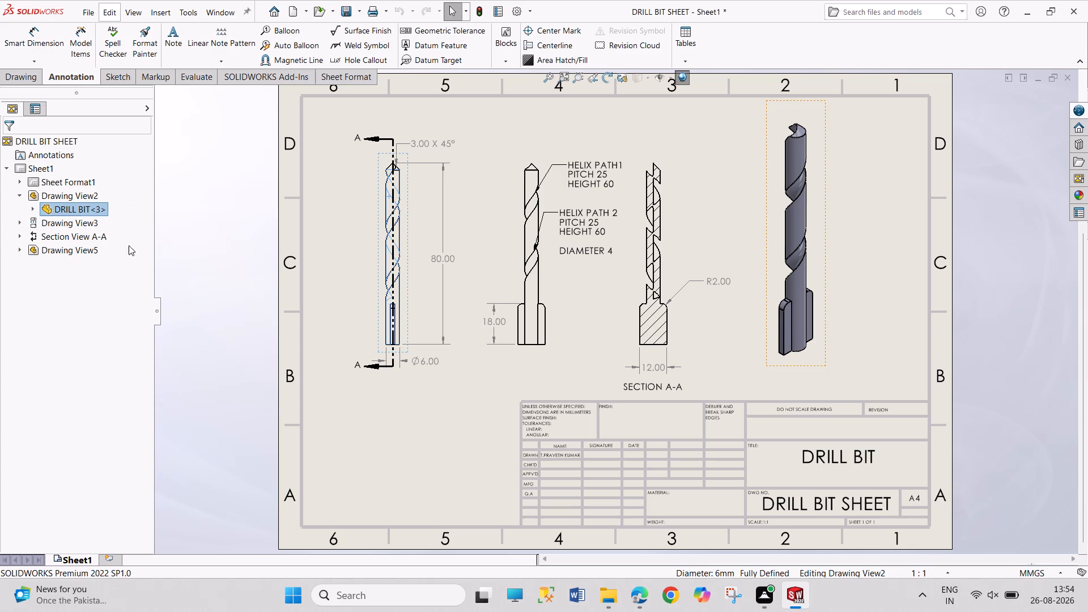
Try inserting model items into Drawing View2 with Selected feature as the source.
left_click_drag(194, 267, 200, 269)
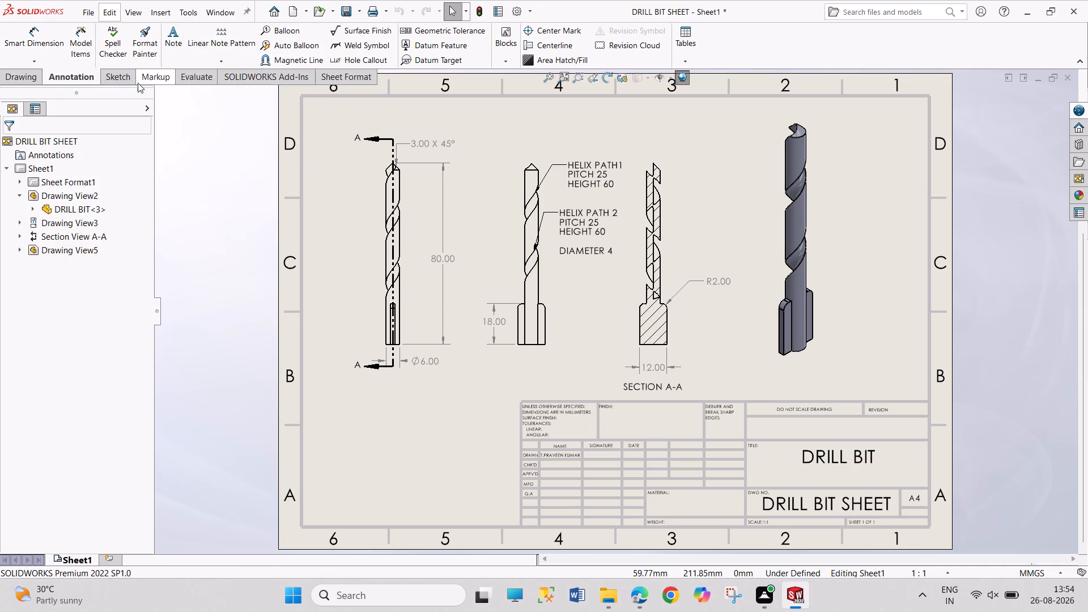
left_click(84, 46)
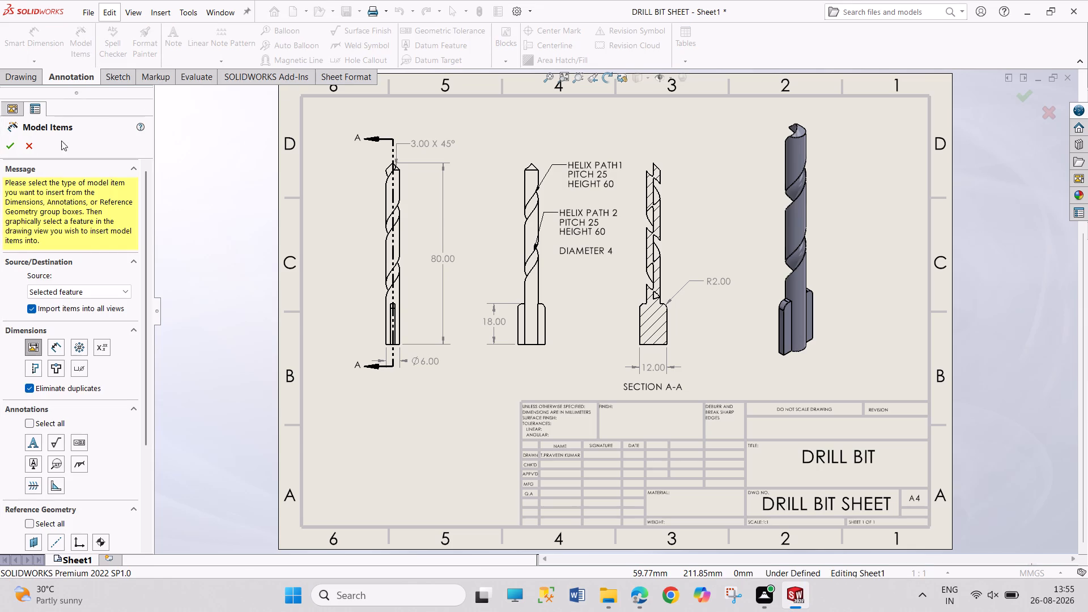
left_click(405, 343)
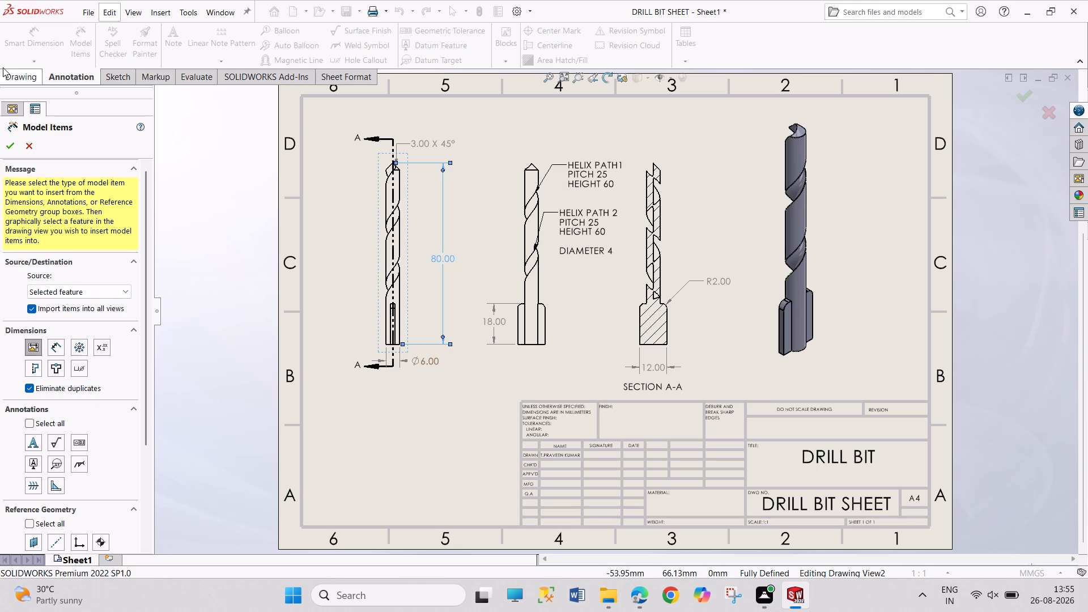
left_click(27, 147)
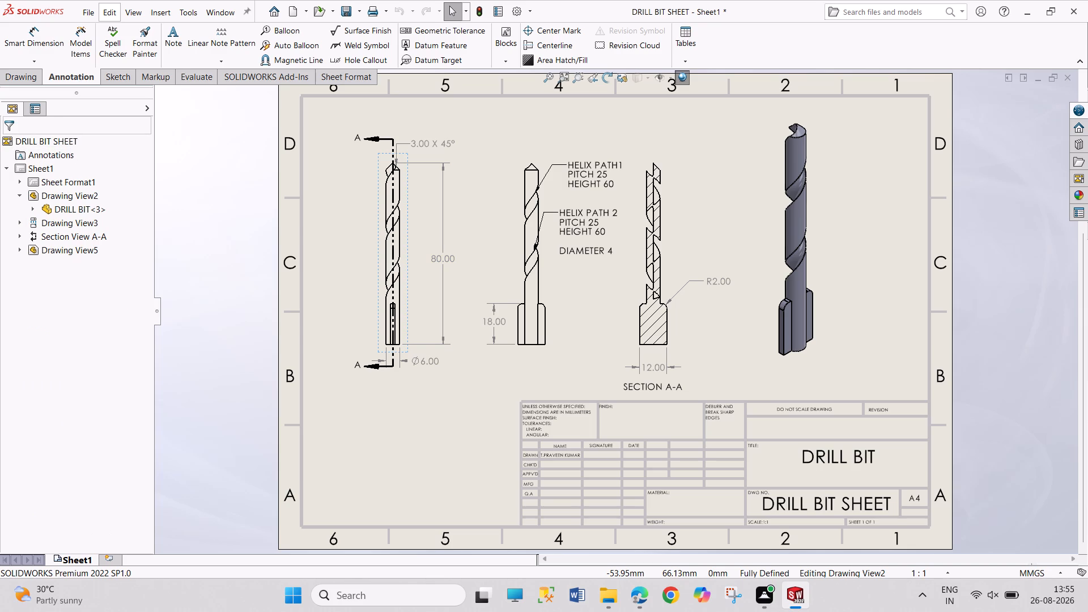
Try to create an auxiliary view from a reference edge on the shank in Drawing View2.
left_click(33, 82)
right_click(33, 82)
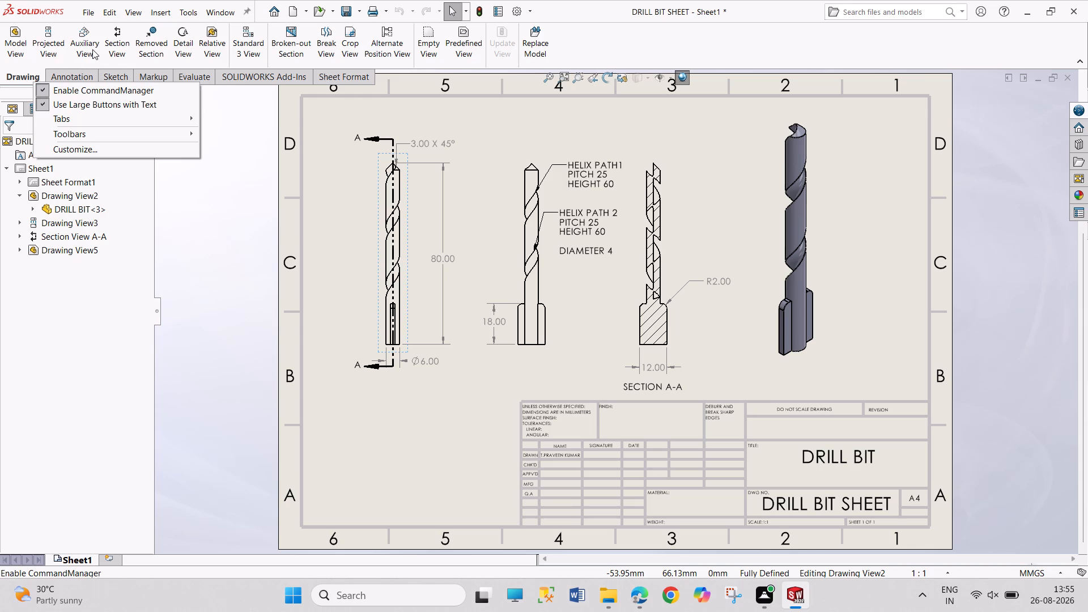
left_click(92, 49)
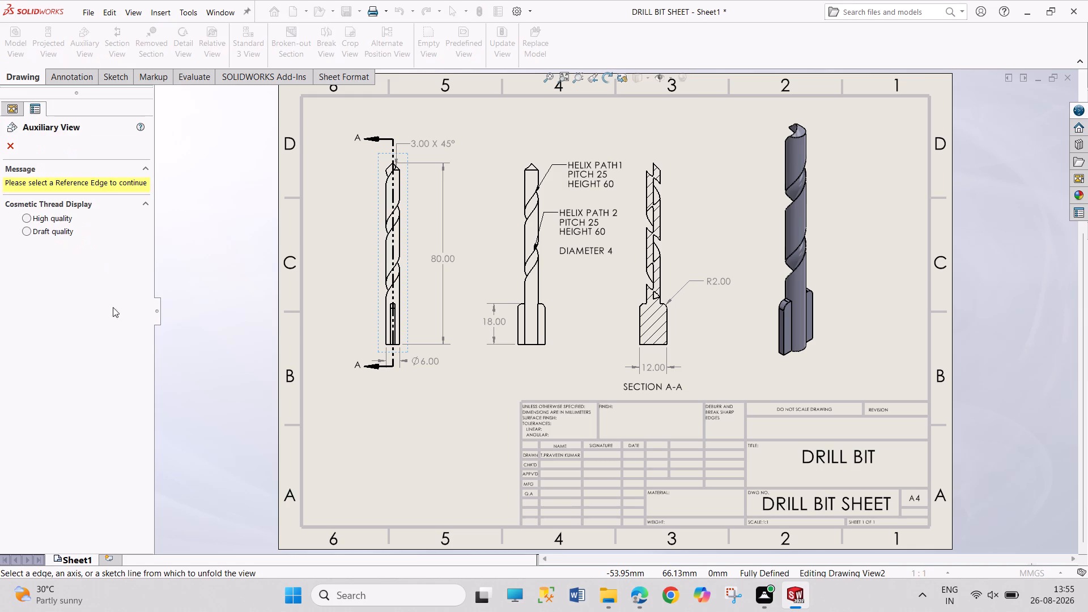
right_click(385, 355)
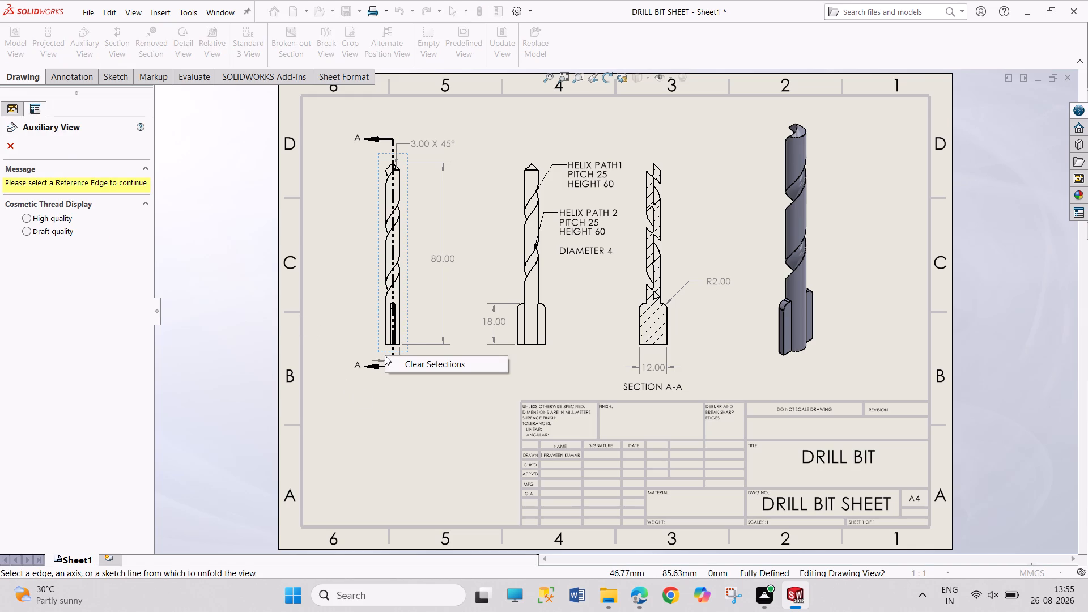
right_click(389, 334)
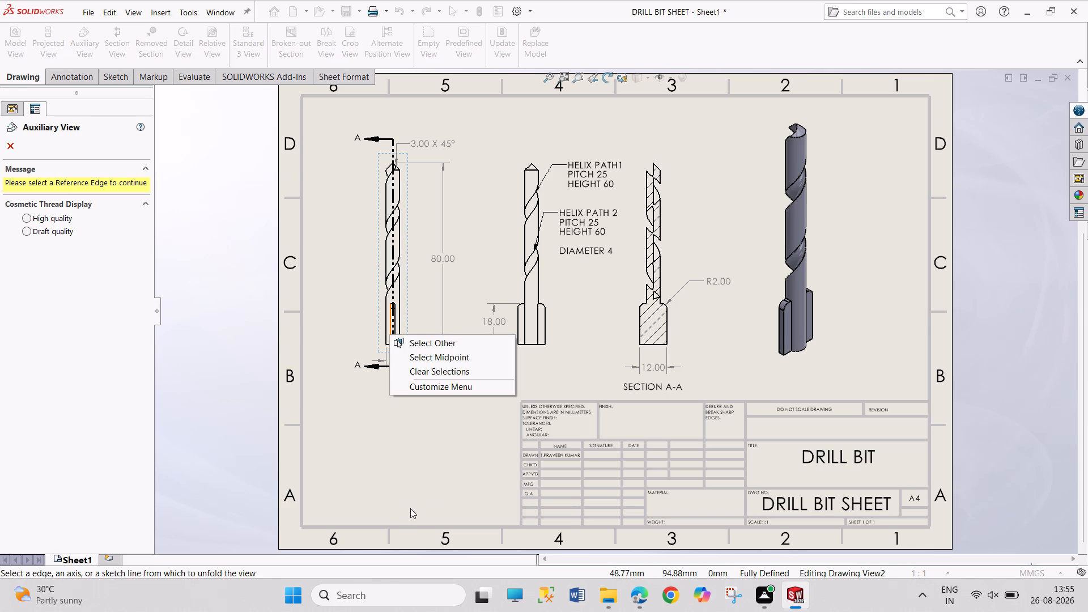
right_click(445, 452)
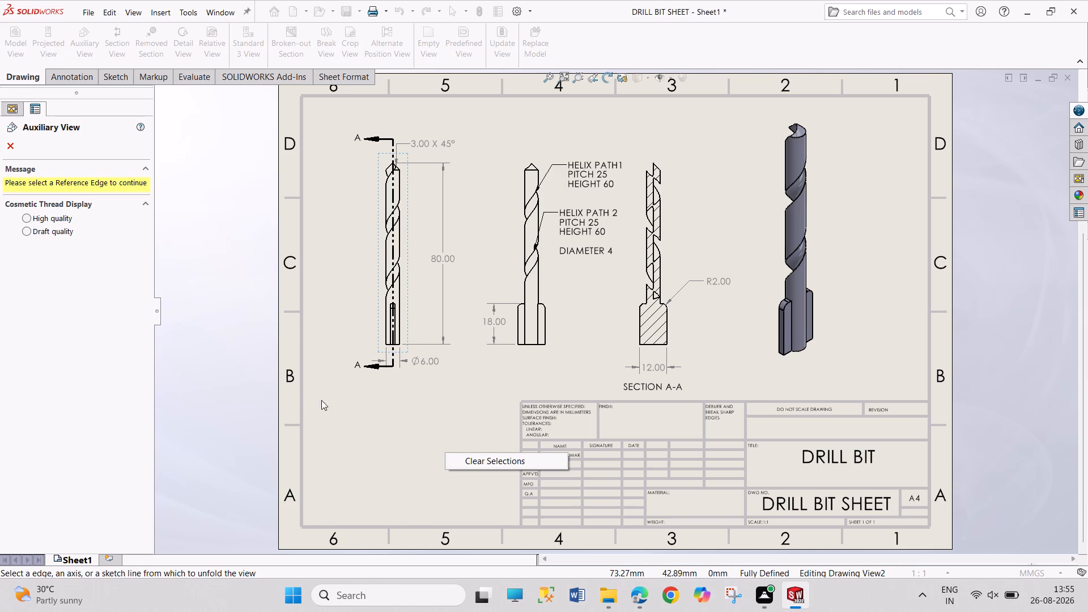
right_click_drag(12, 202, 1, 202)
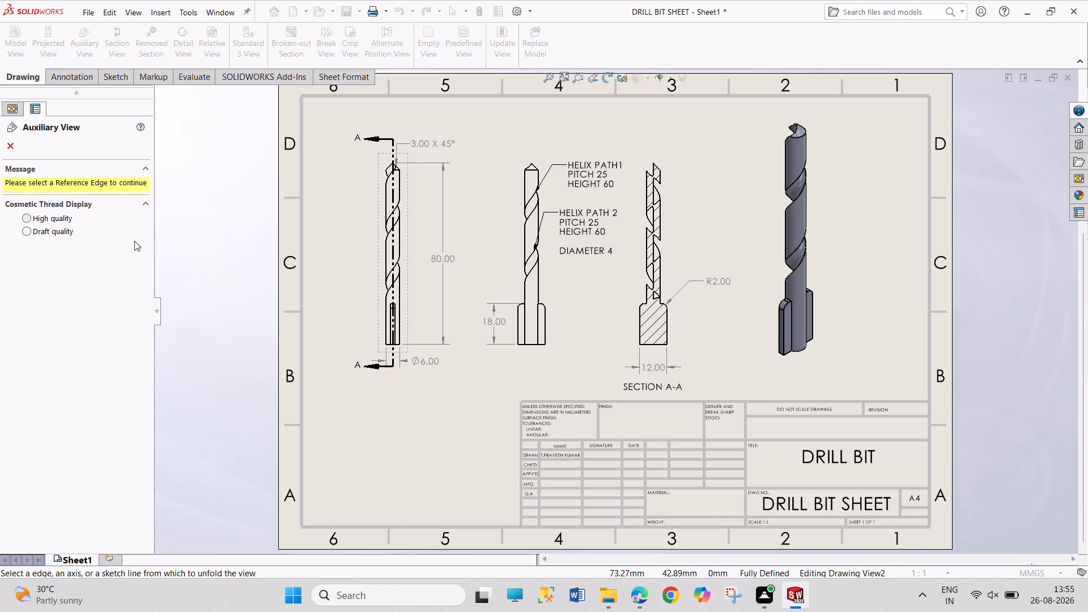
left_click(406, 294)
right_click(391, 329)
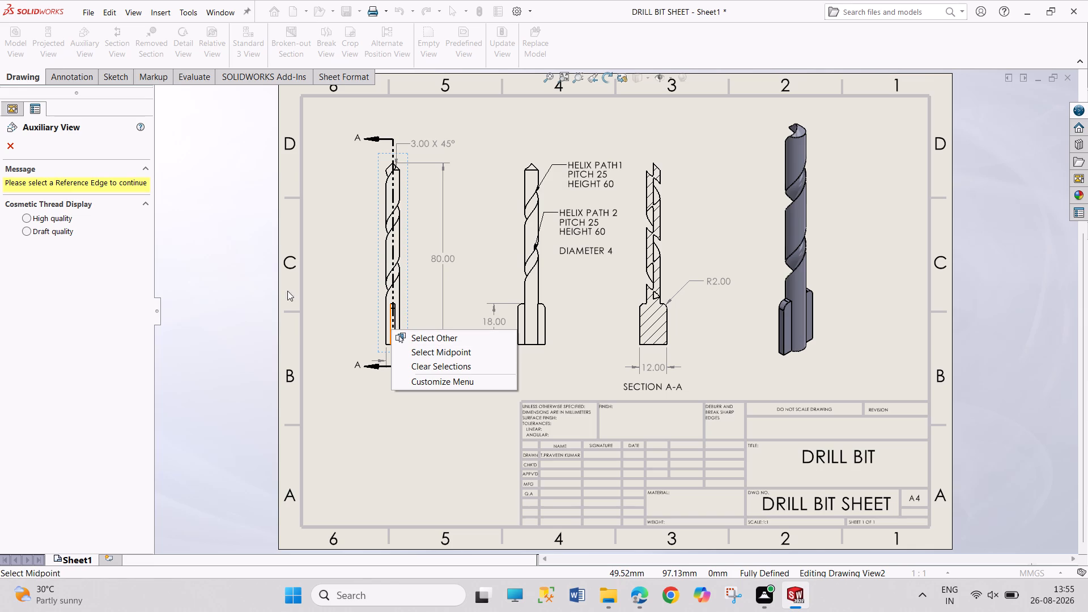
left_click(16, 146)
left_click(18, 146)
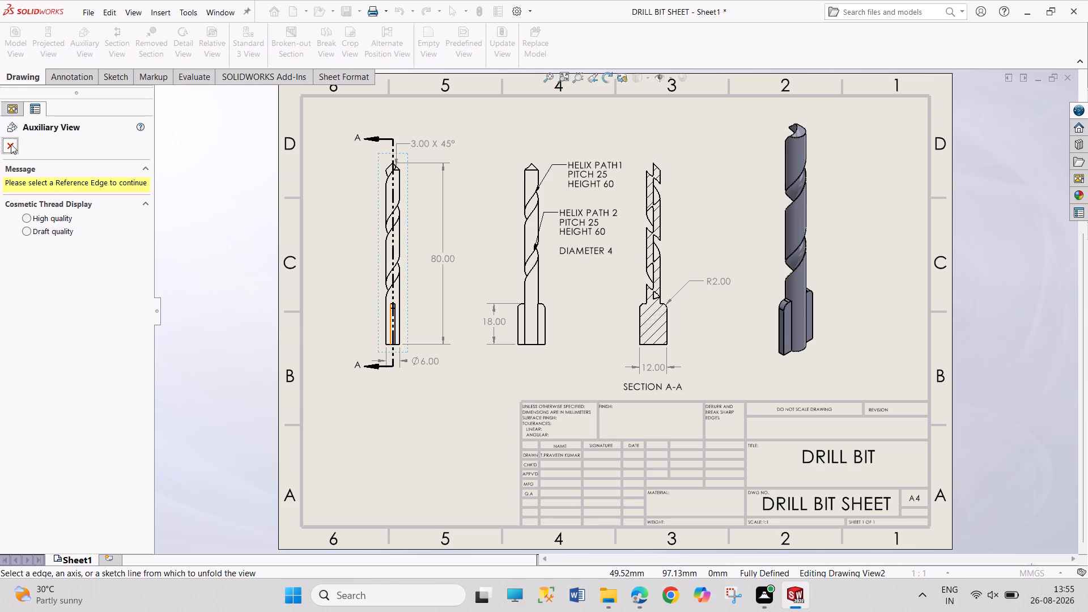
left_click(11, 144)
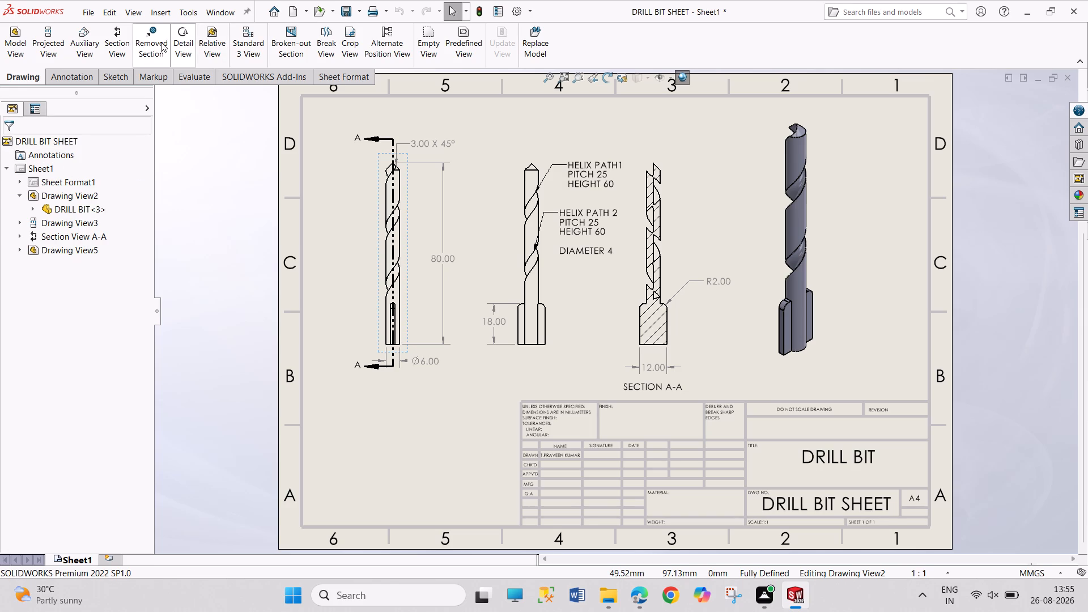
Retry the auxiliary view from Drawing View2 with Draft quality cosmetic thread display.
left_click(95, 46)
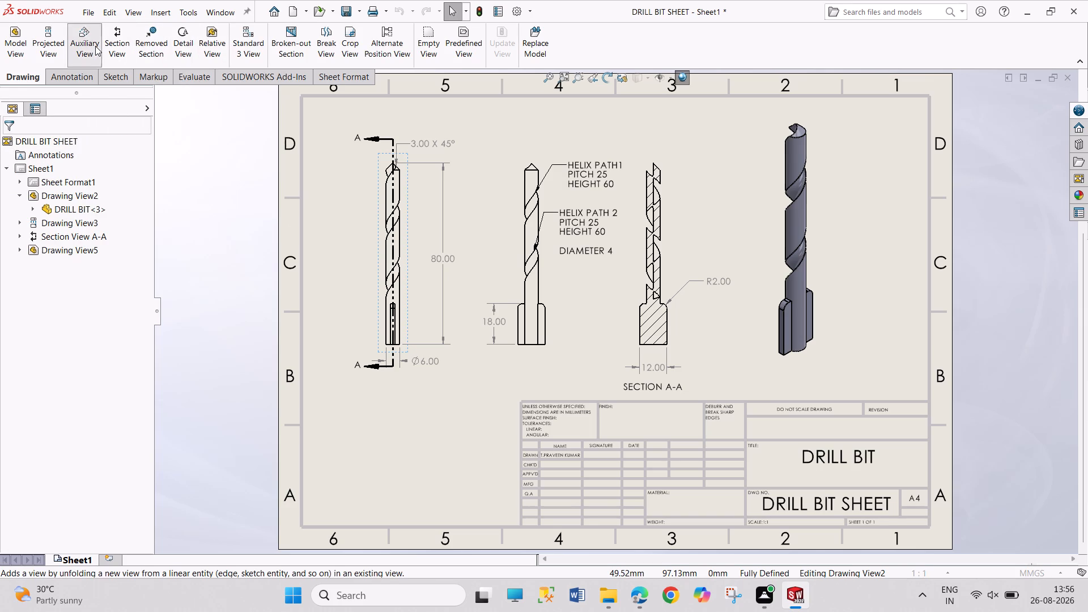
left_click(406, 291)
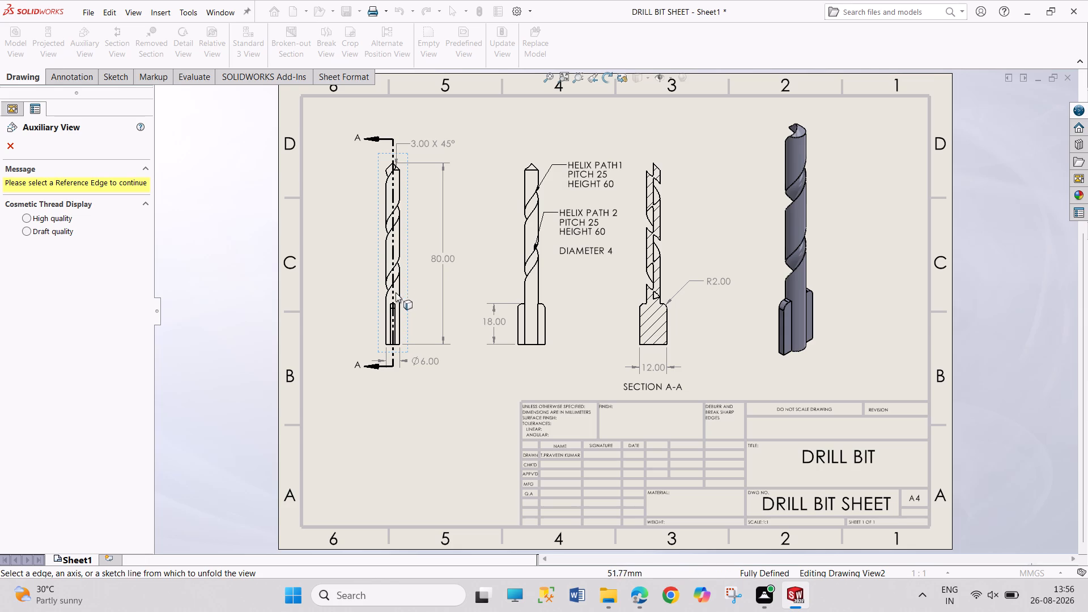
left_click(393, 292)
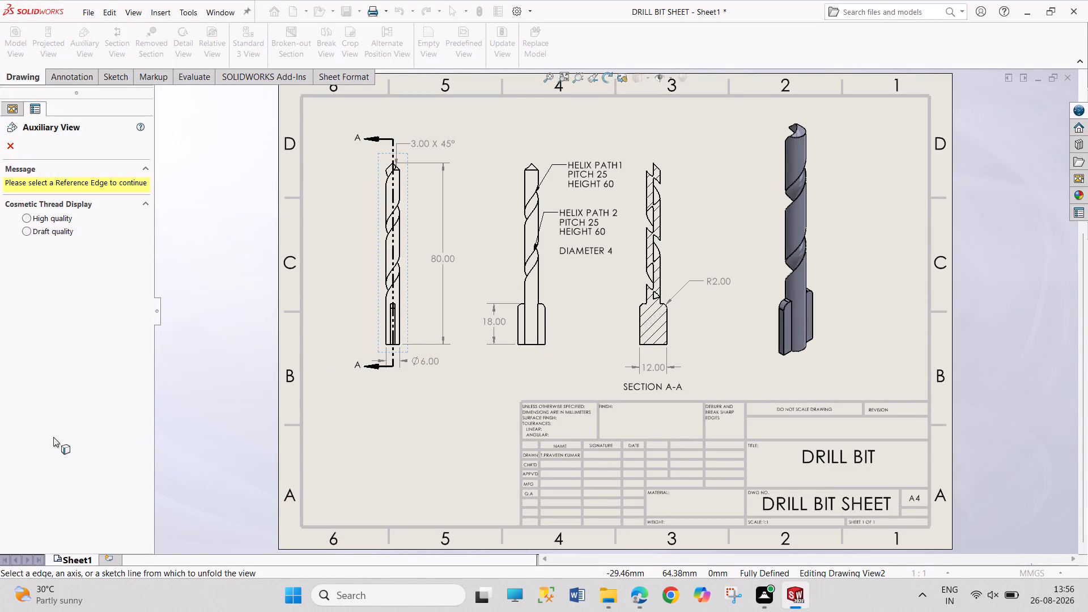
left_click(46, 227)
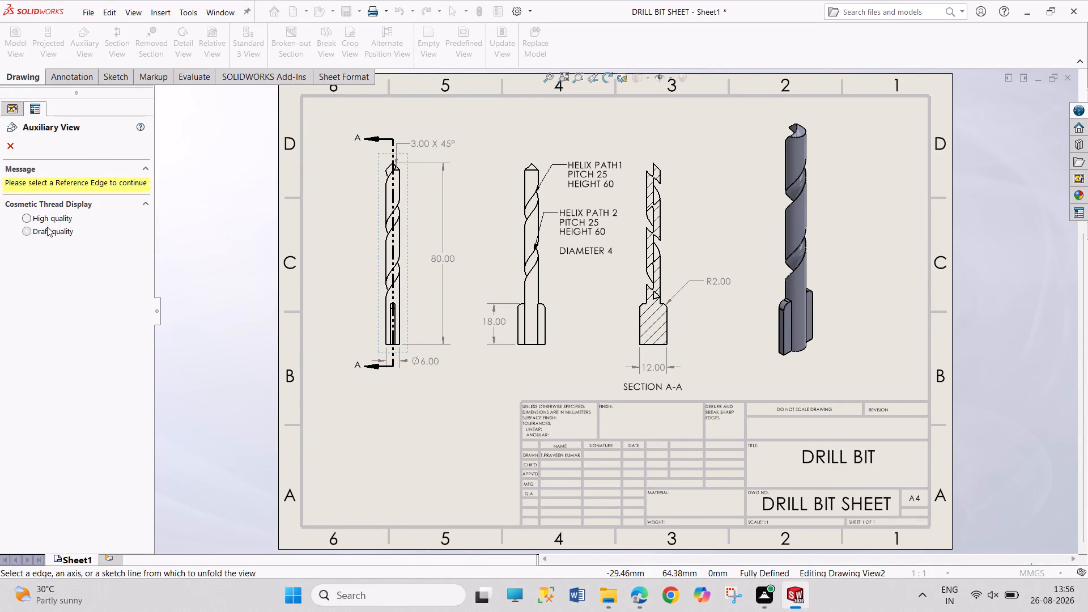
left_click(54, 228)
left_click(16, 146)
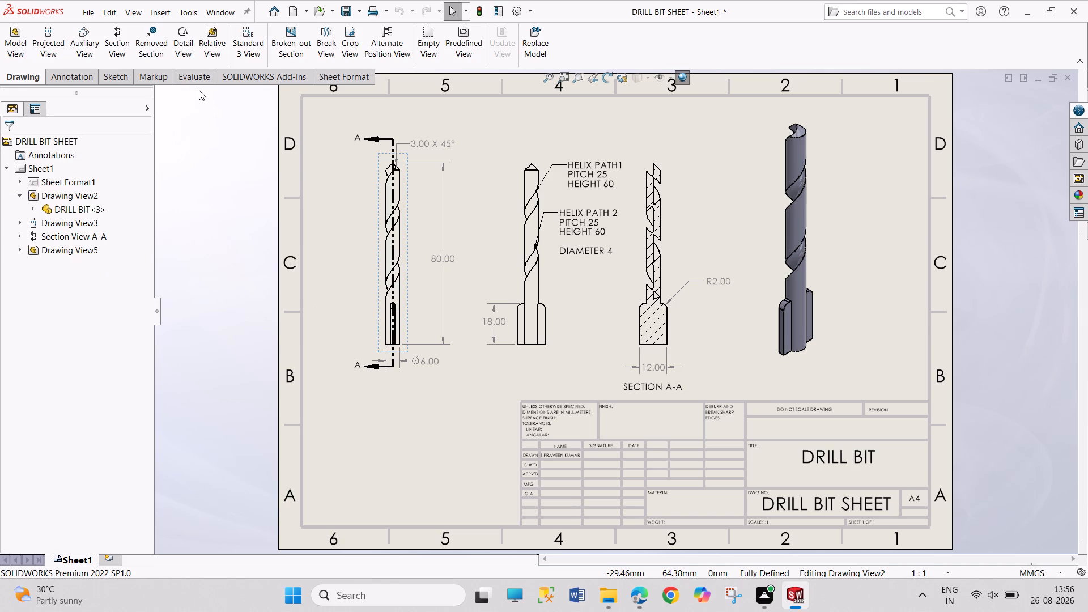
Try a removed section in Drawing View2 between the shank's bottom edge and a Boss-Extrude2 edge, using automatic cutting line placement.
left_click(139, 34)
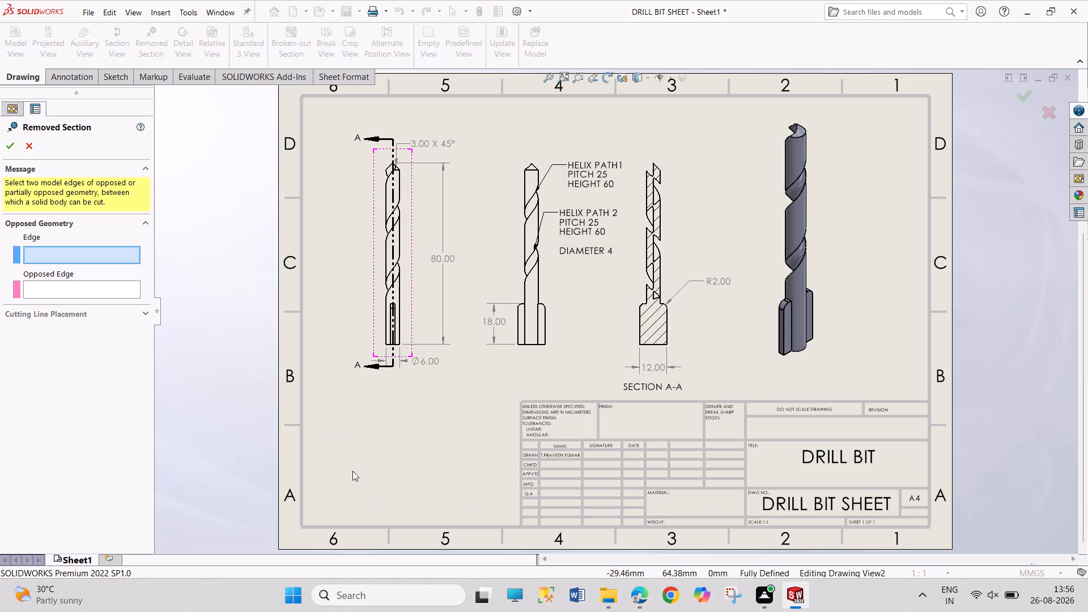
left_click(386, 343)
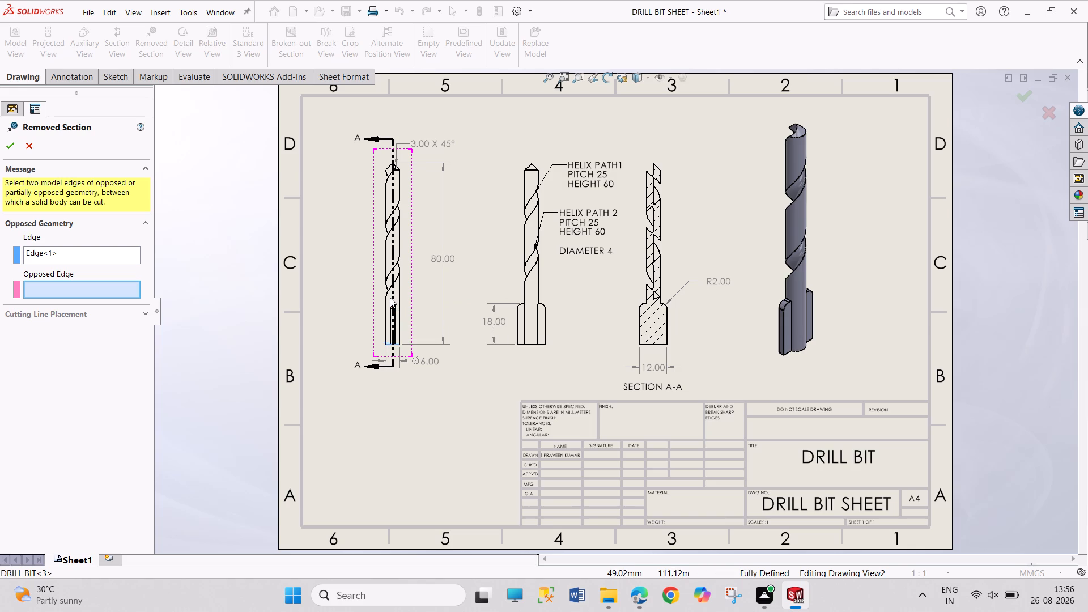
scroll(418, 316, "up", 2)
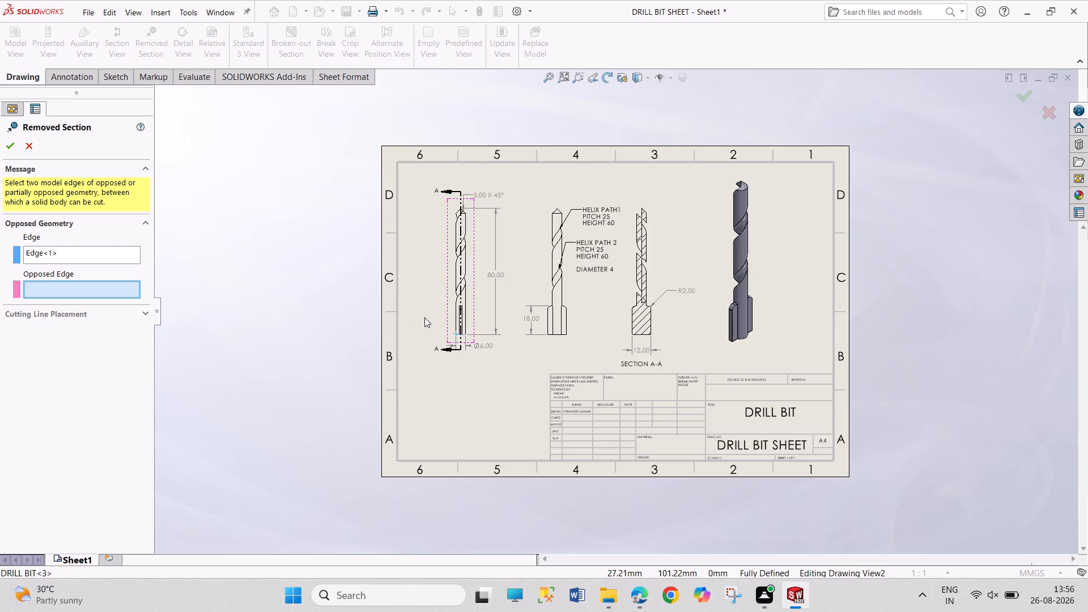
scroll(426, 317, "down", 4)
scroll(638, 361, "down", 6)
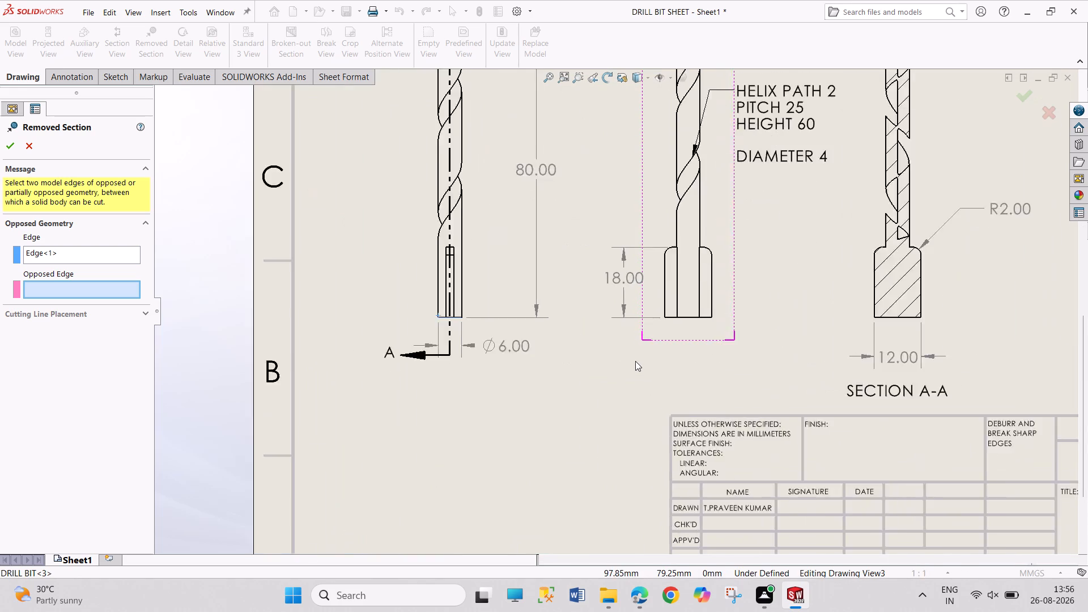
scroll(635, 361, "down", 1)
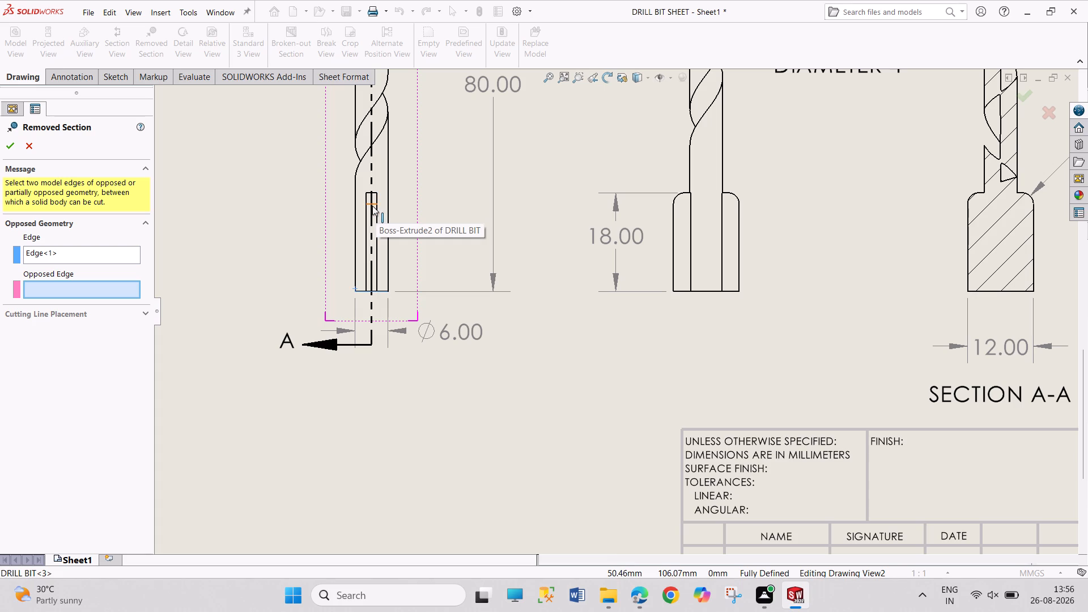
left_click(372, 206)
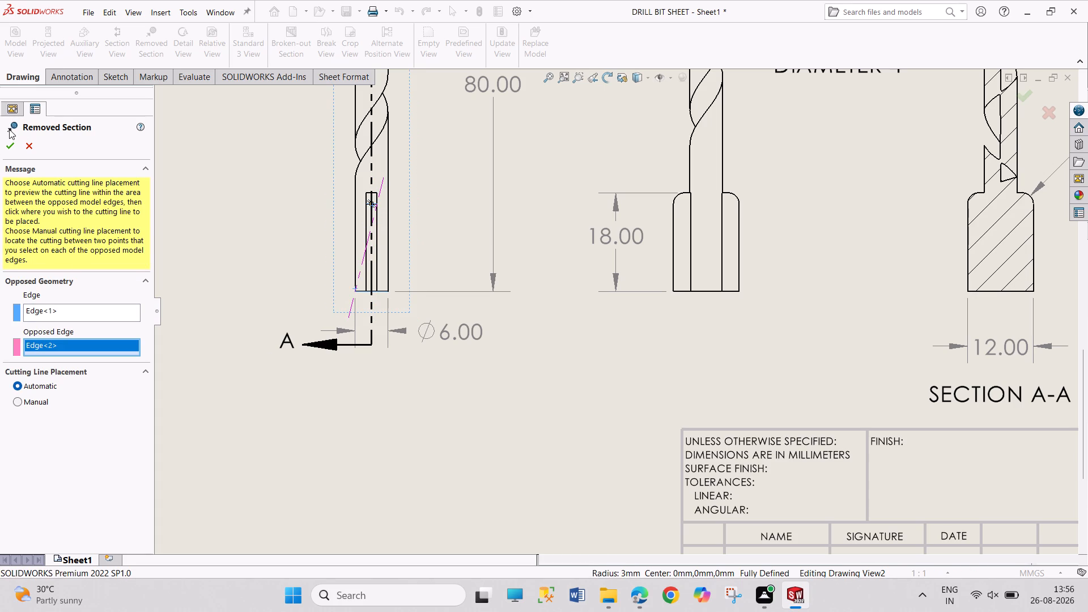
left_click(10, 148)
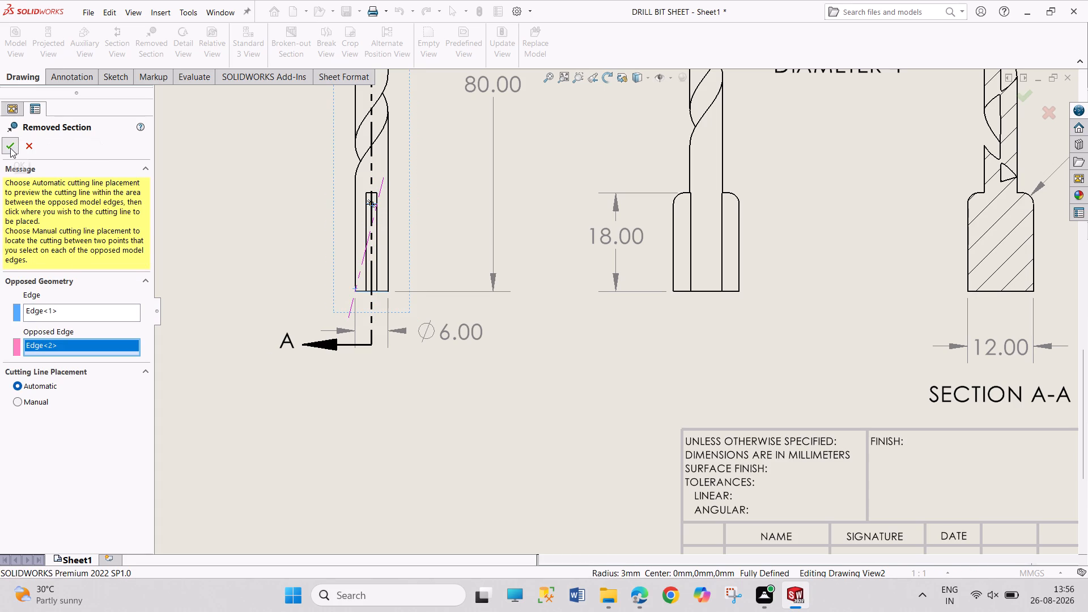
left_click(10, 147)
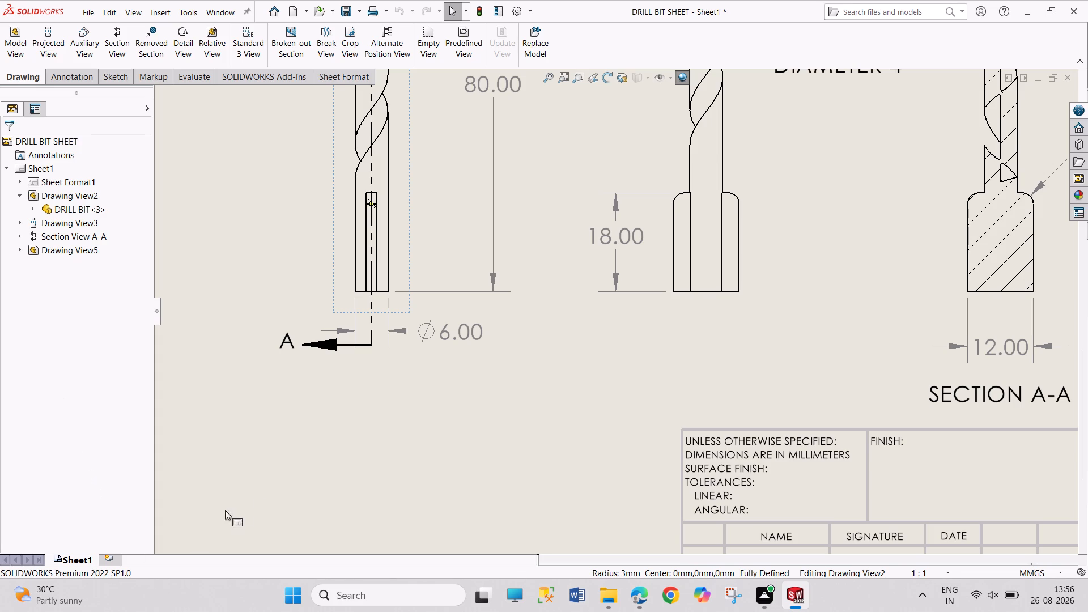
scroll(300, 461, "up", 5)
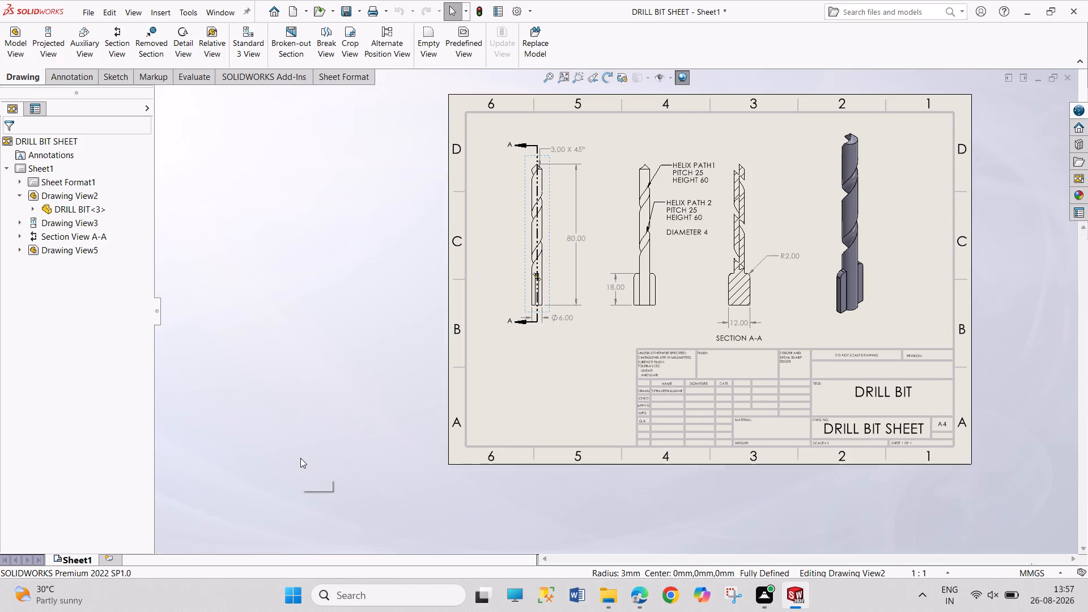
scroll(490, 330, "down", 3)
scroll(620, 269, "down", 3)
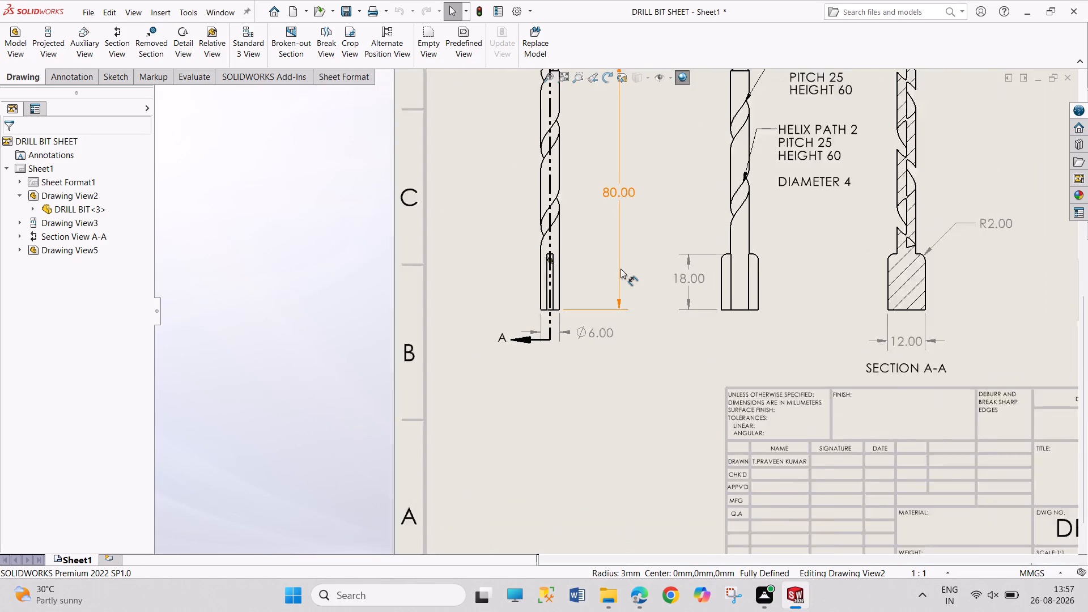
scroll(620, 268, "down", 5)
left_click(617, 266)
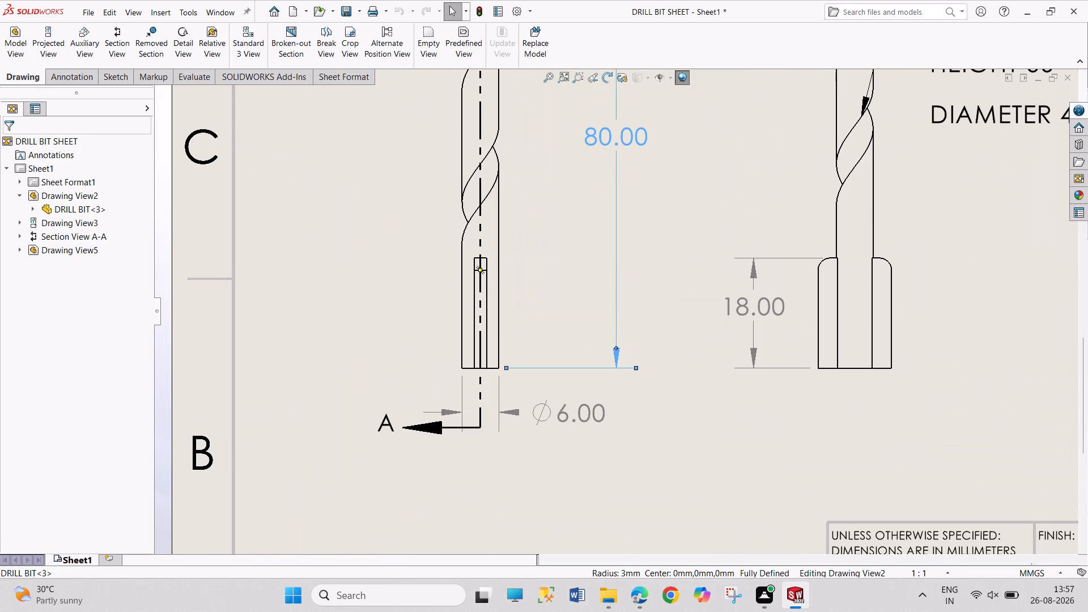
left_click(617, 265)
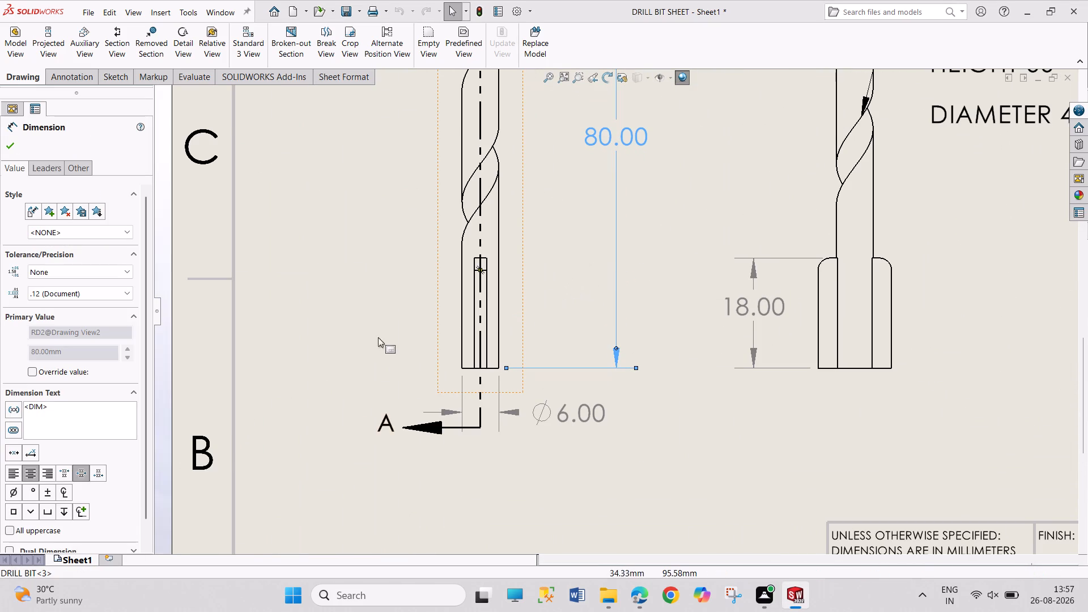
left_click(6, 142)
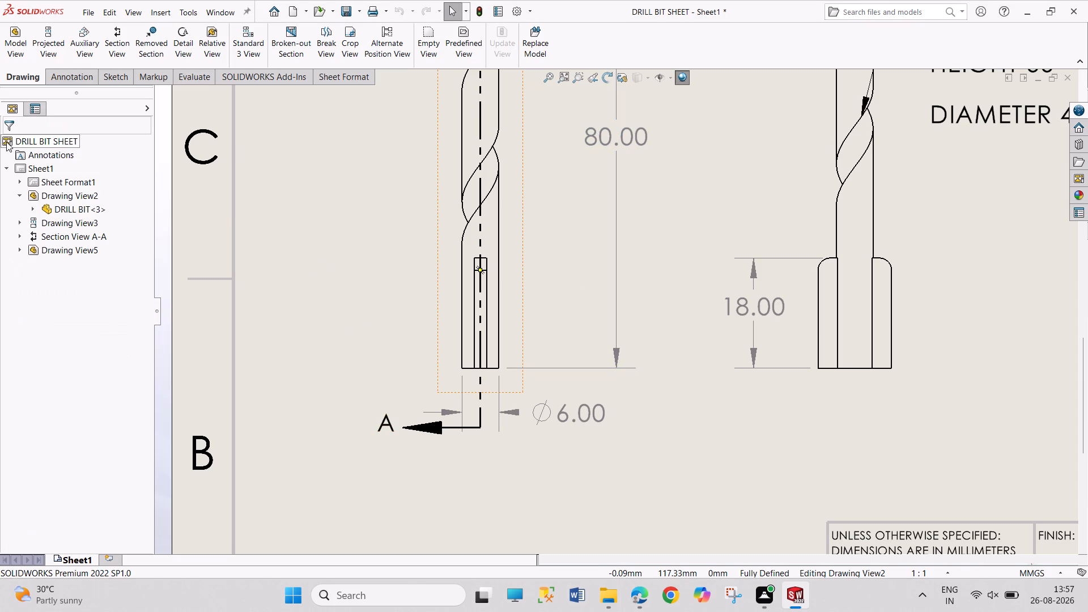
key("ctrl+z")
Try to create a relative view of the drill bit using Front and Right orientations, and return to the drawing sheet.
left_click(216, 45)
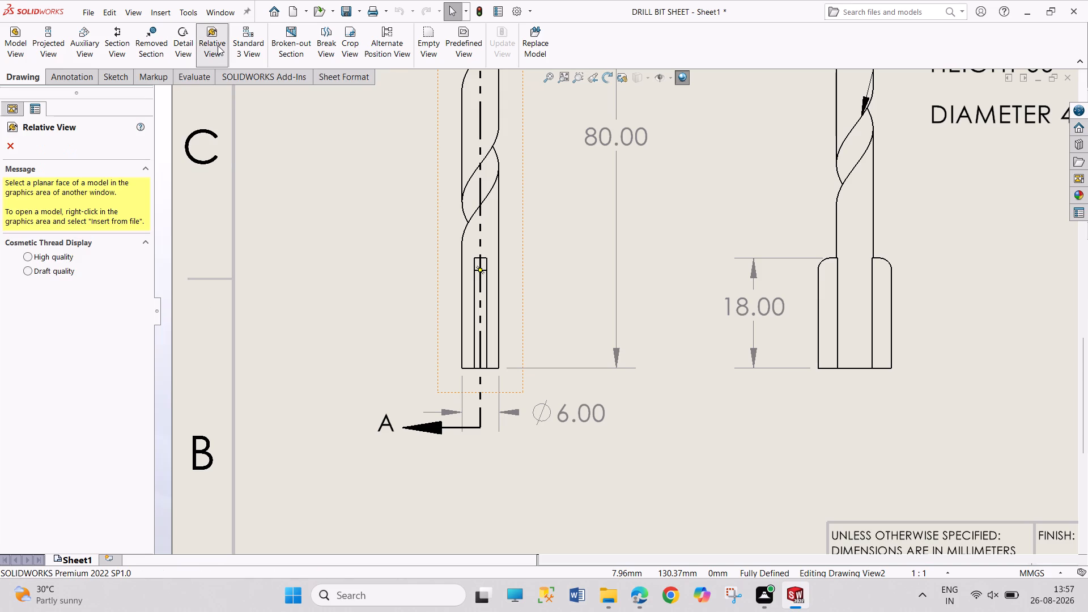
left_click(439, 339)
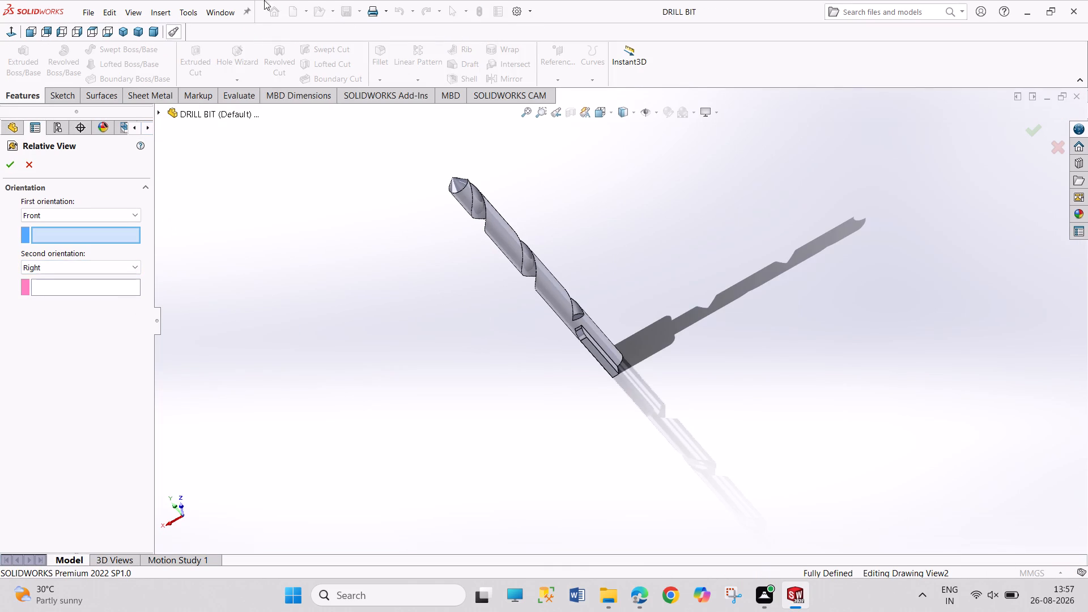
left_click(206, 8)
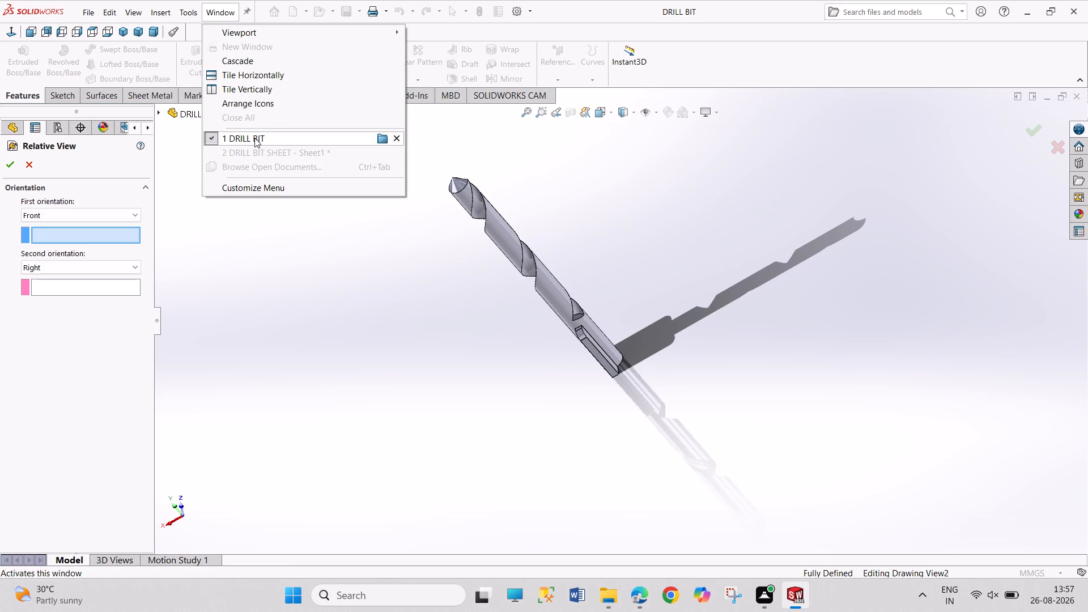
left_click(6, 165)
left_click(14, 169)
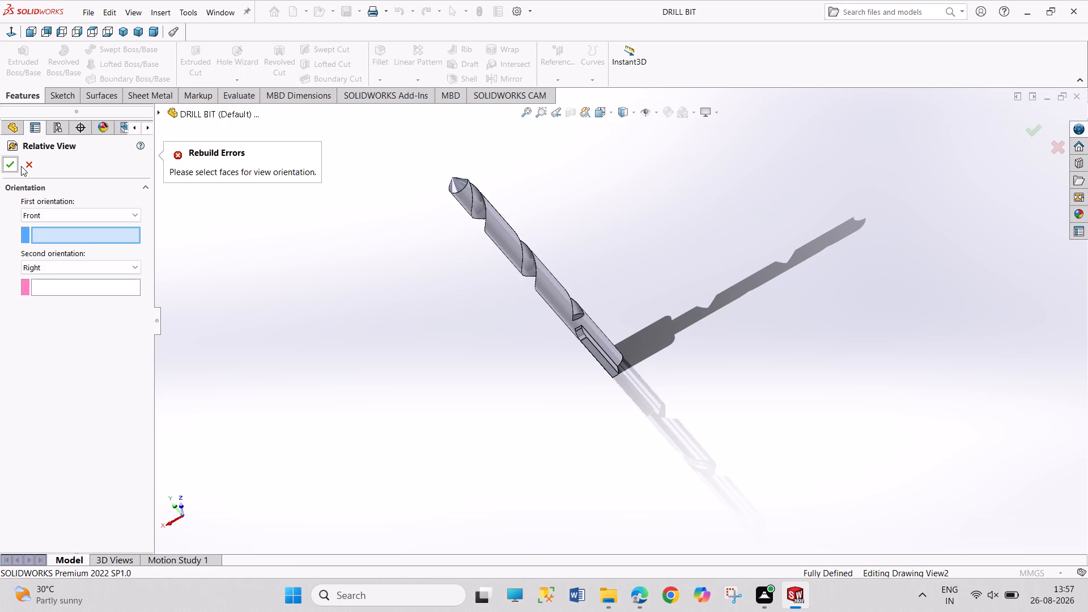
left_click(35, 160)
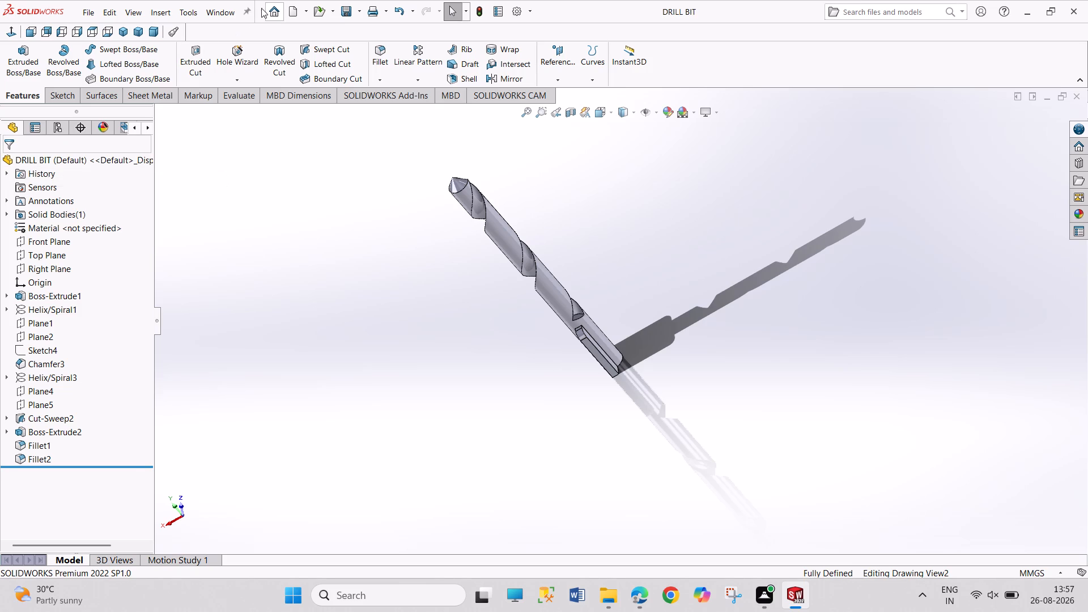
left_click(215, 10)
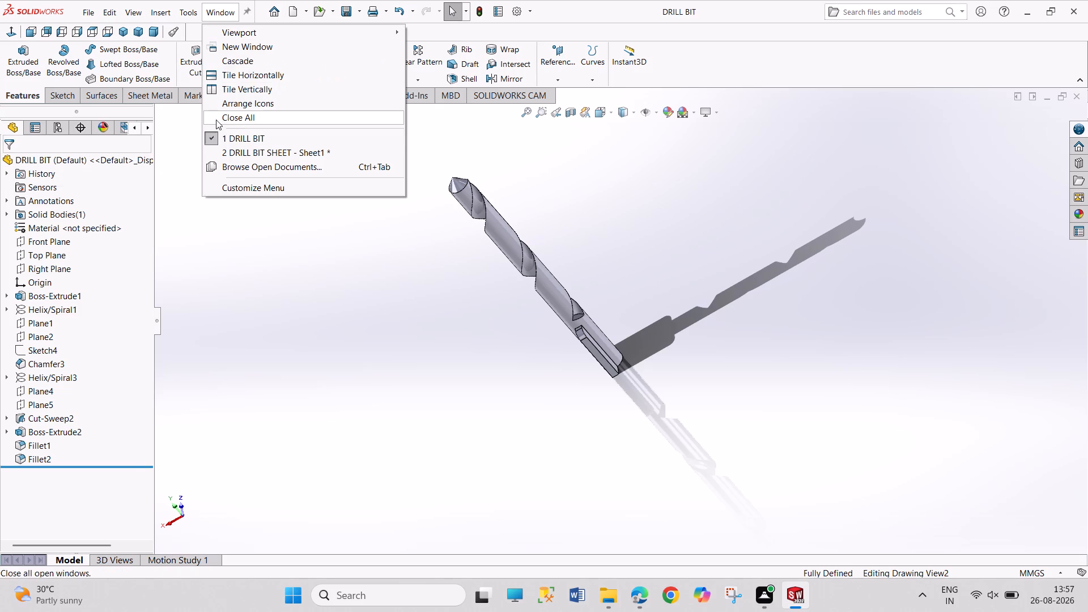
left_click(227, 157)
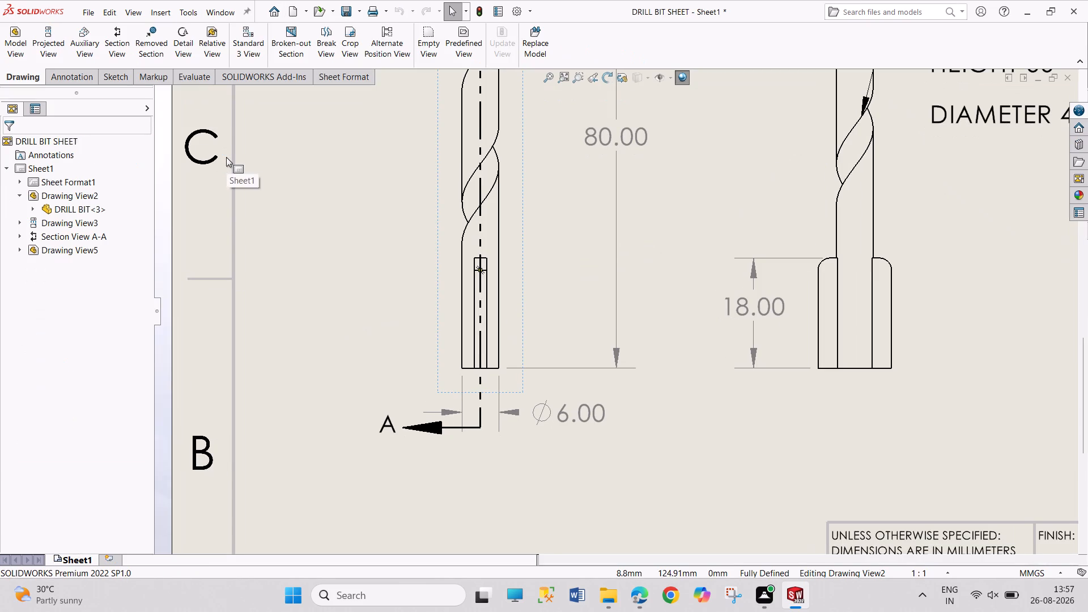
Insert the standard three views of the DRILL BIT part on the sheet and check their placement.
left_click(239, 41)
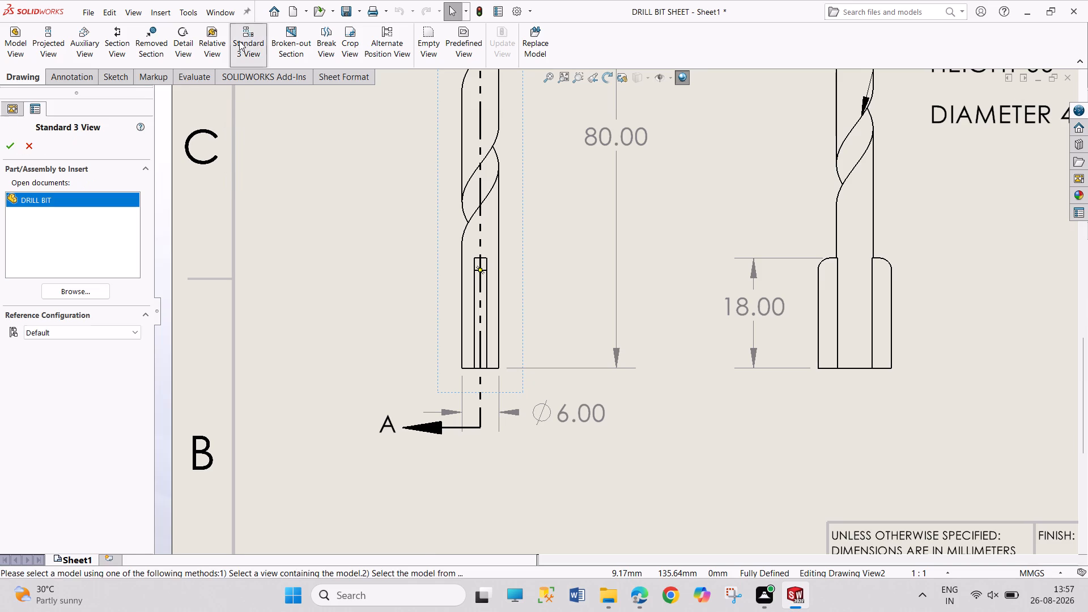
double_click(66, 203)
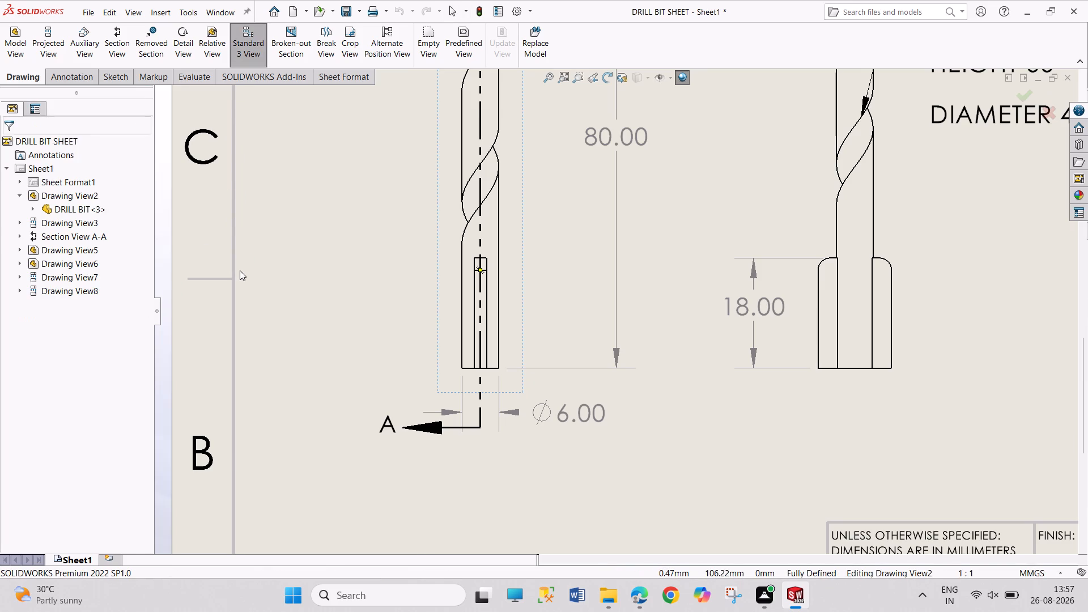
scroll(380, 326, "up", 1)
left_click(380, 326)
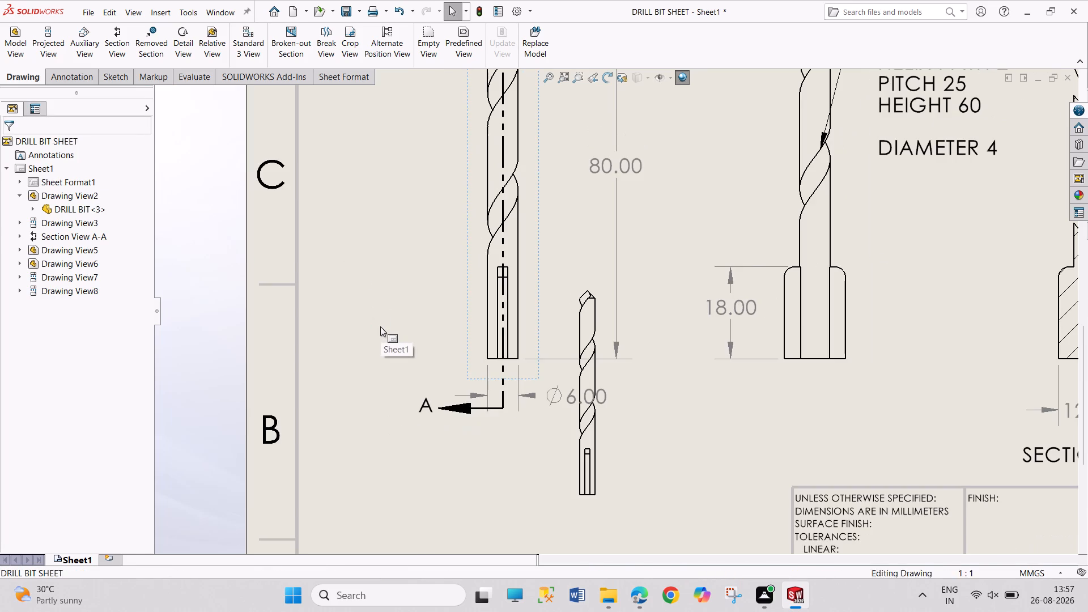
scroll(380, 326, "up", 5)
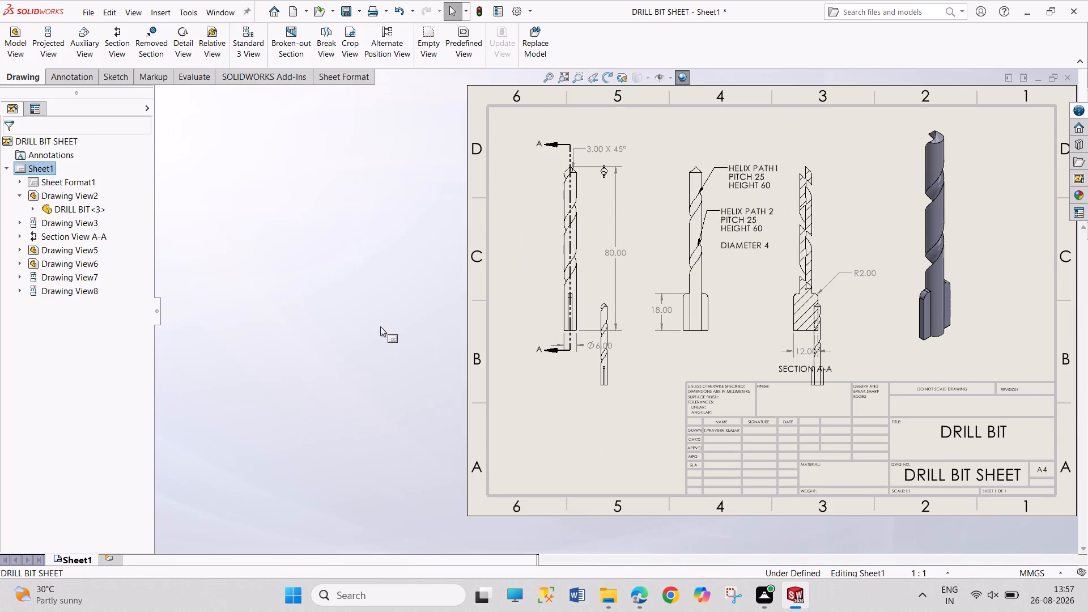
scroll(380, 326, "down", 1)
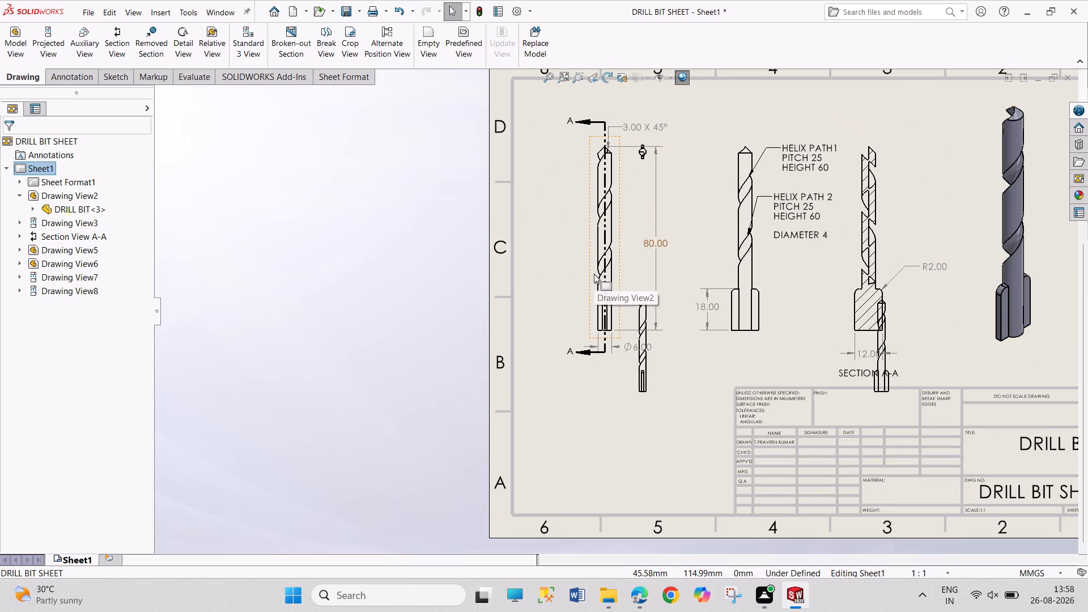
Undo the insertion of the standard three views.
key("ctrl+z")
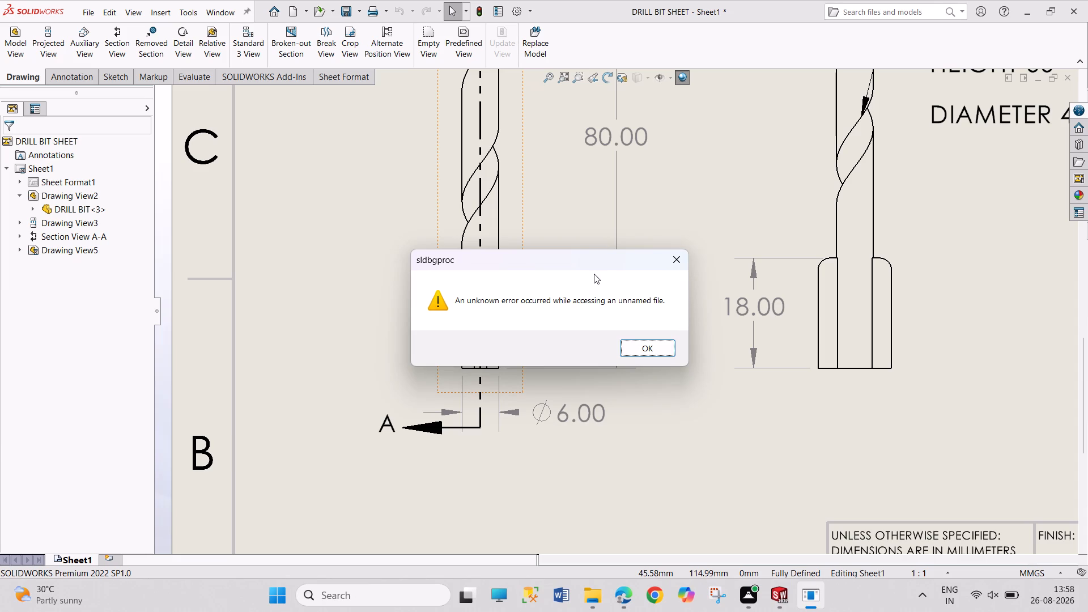
Dismiss the error dialogs and let SOLIDWORKS close.
left_click(671, 265)
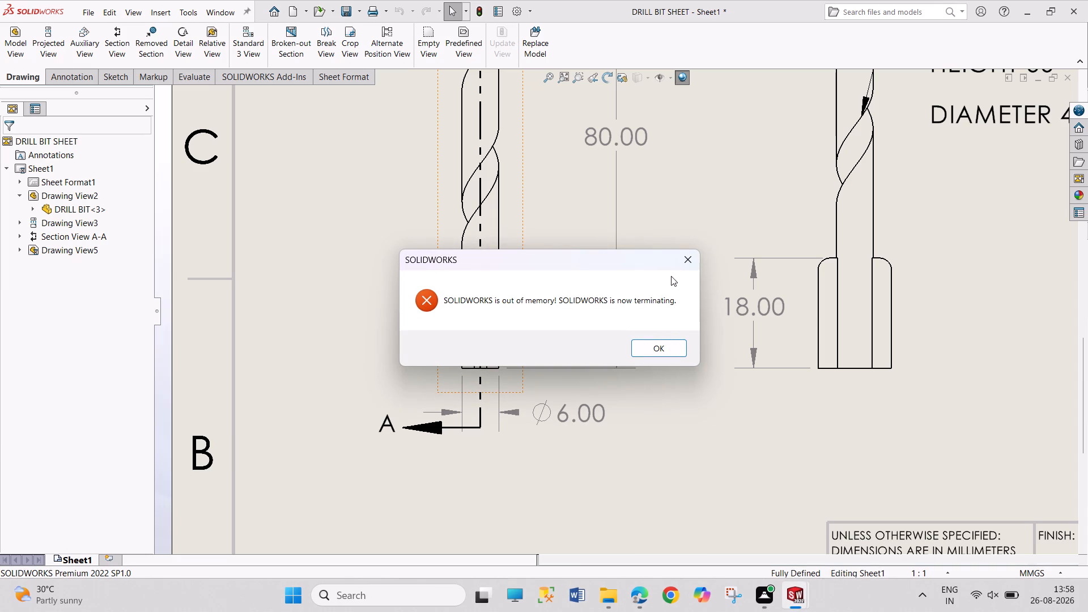
left_click(689, 260)
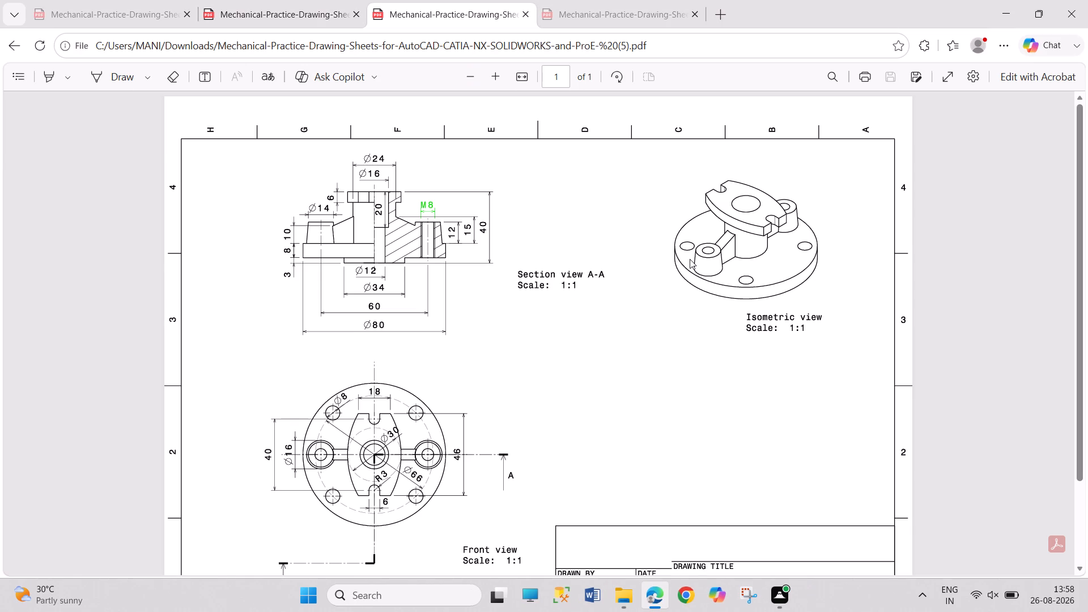
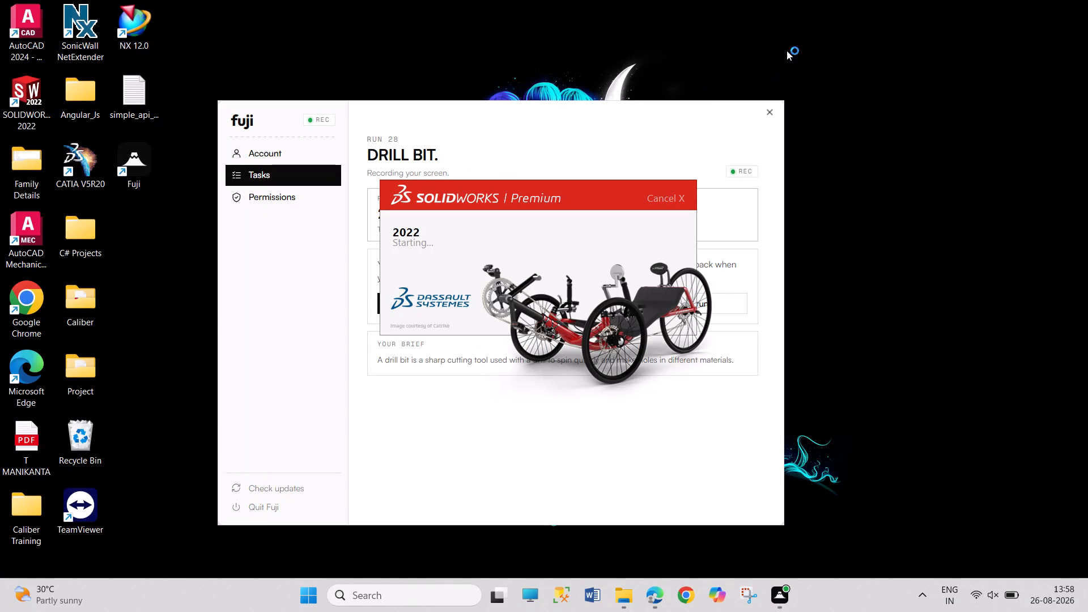
Cancel the automatic restart of SOLIDWORKS 2022 while it is still loading.
left_click_drag(800, 36, 880, 215)
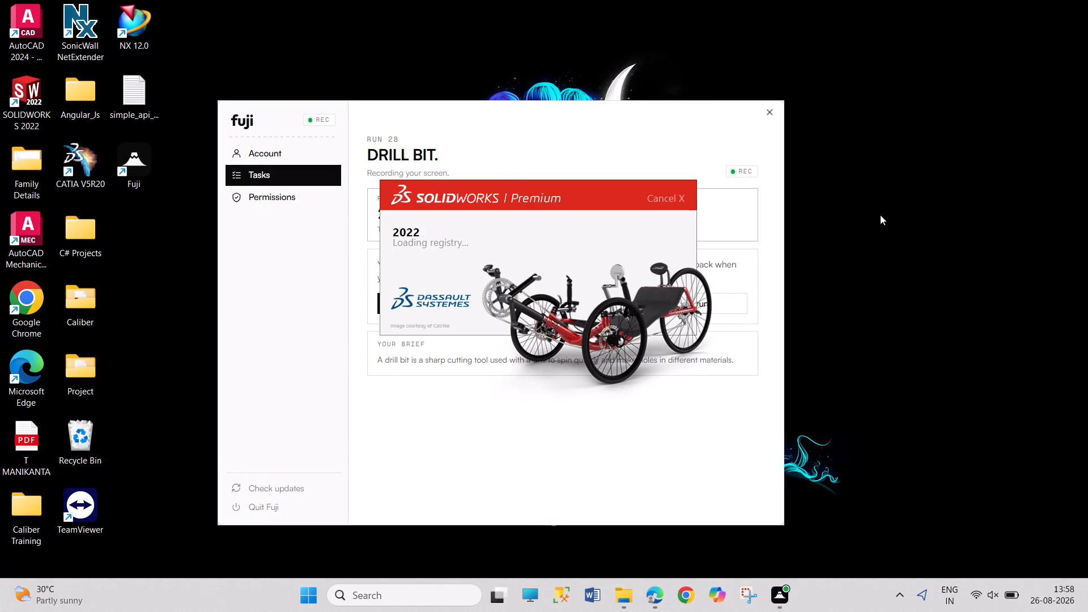
left_click(667, 203)
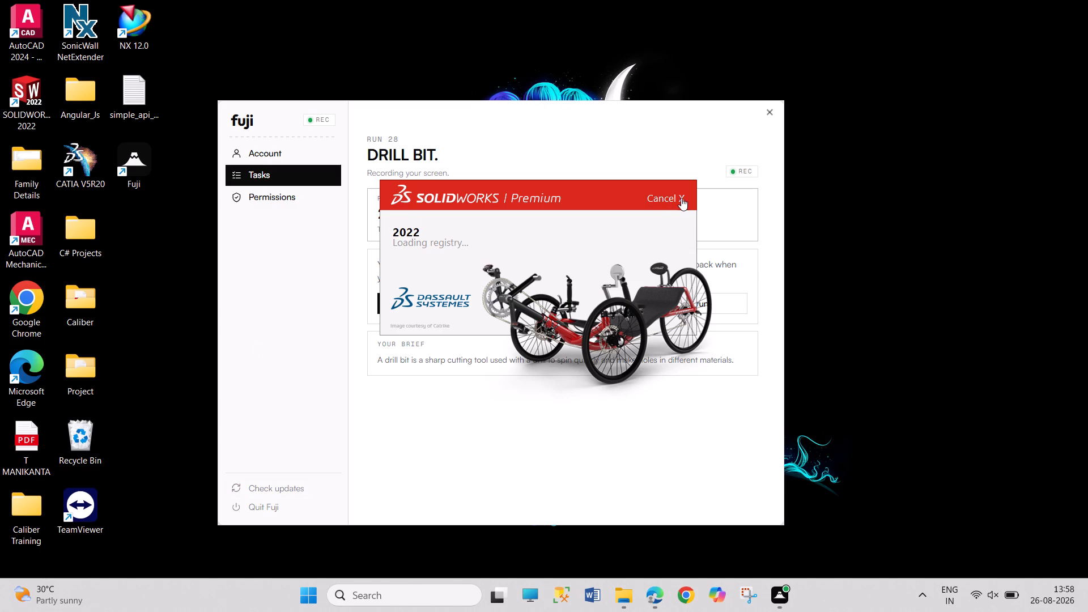
left_click(681, 198)
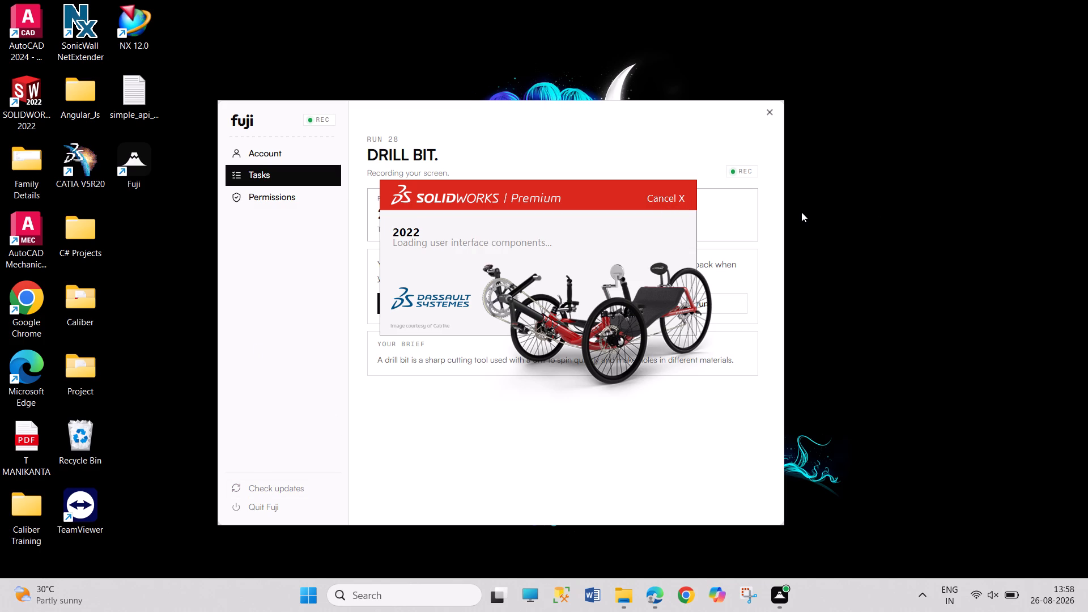